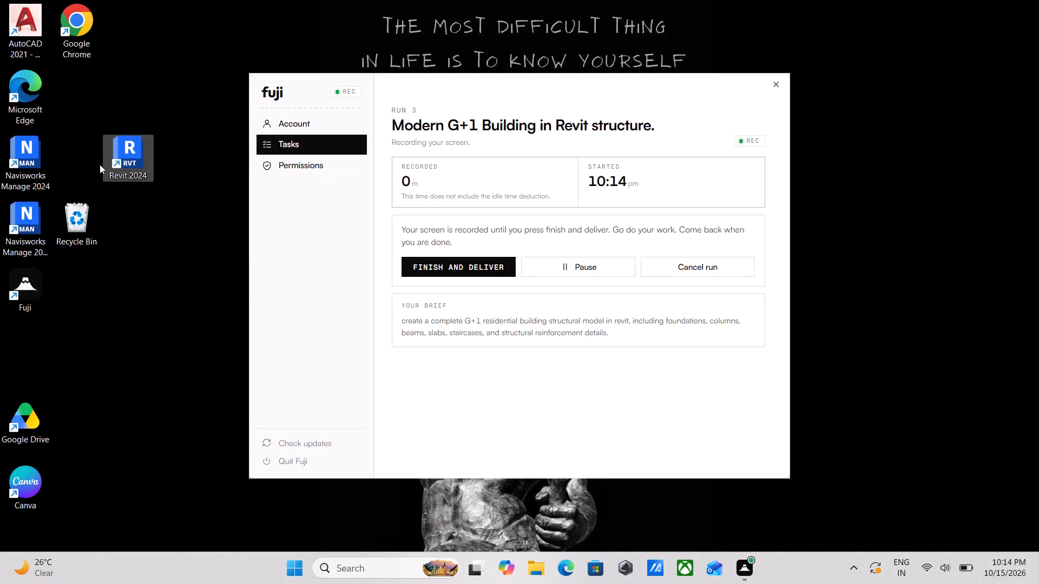
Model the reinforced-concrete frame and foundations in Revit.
Launch Revit 2024 from the desktop.
{"action": "triple_click", "coordinate": [116, 158]}
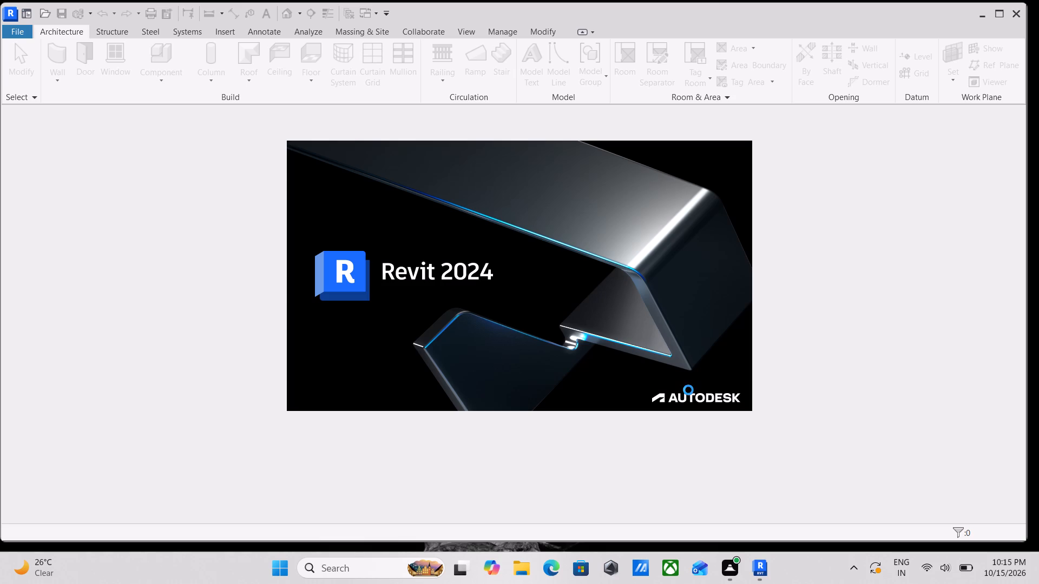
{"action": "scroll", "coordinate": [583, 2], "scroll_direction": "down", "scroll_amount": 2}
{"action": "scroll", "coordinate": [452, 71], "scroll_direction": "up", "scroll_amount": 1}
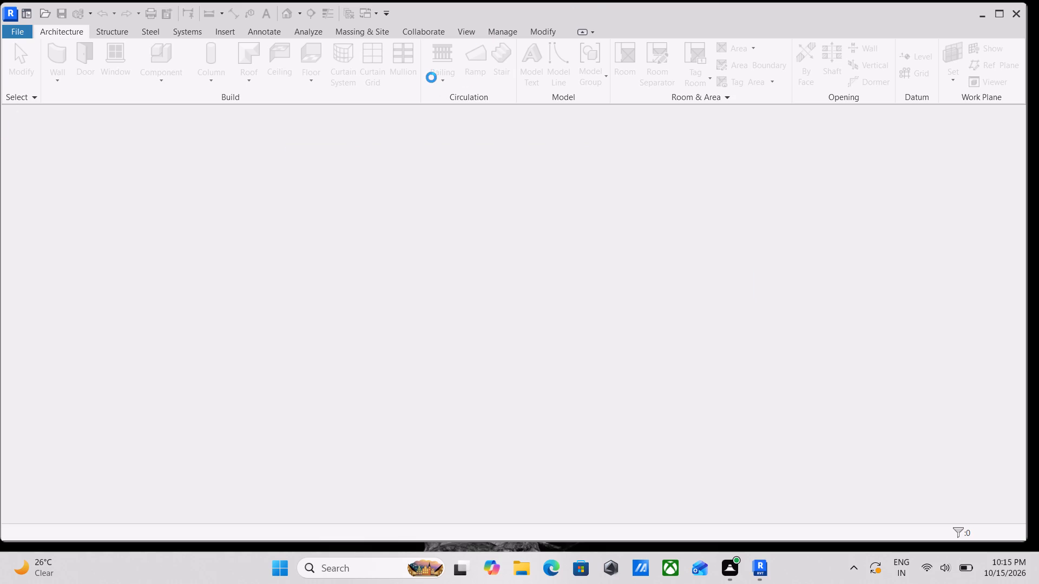
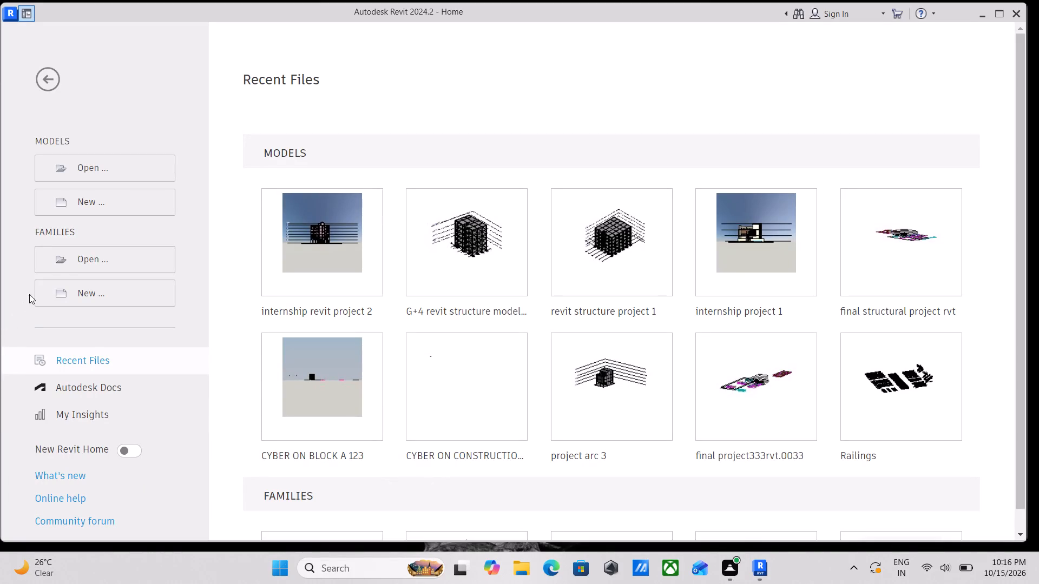
Create a new model as a project based on the Structural Analysis-DefaultMetric template.
{"action": "left_click", "coordinate": [63, 204]}
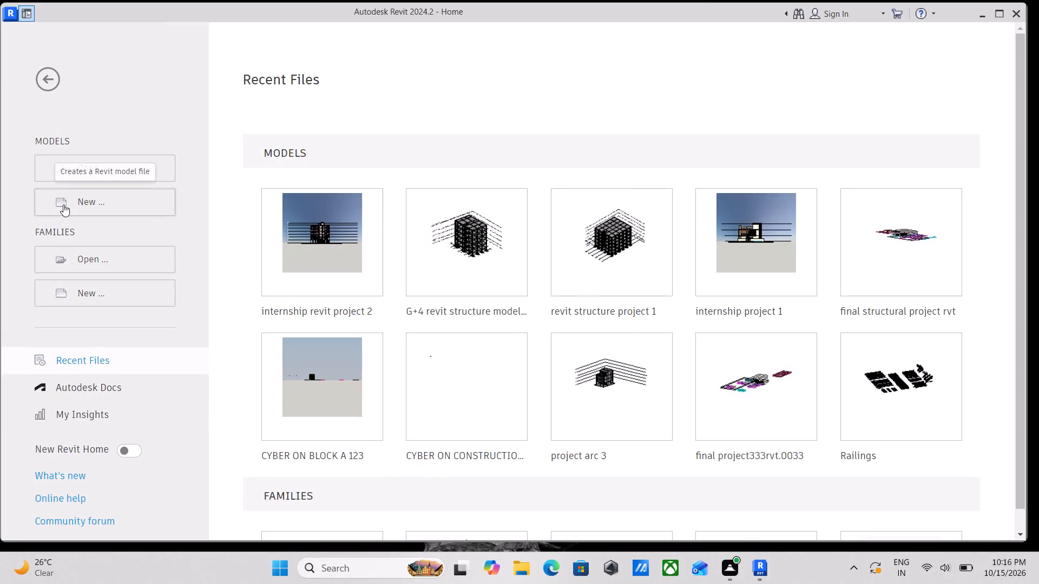
{"action": "left_click", "coordinate": [524, 254]}
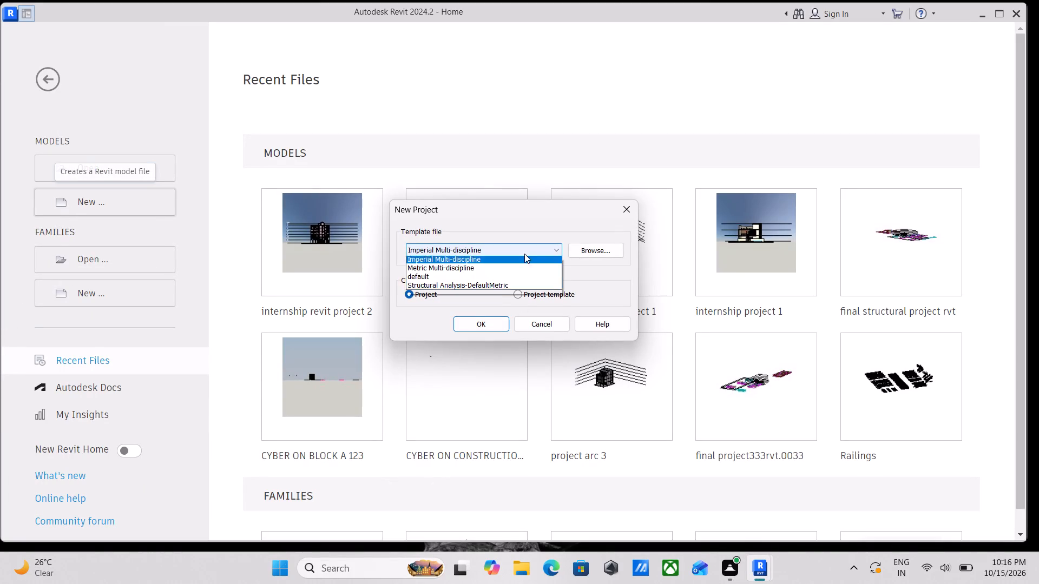
{"action": "left_click", "coordinate": [487, 288]}
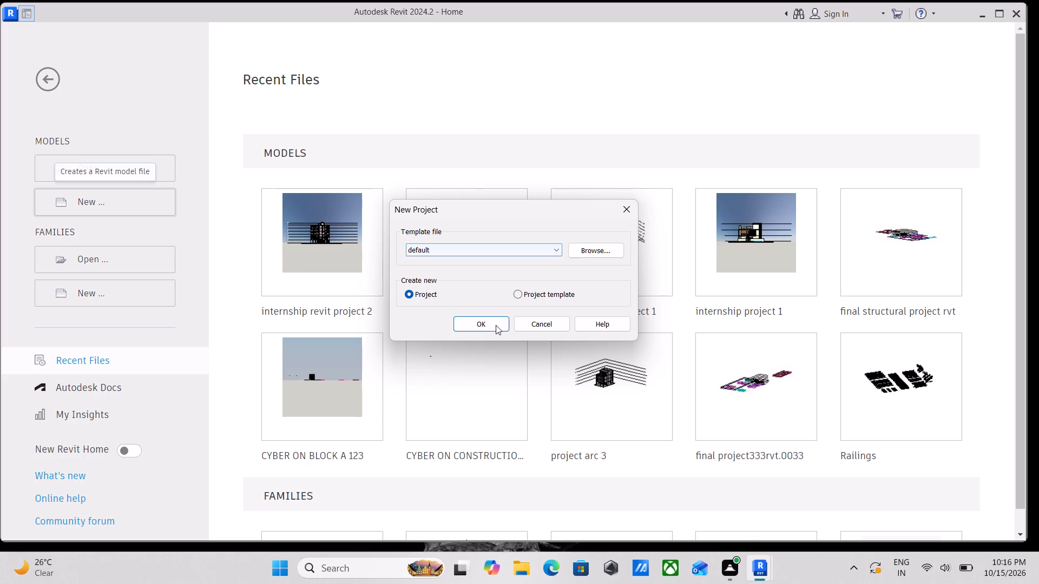
{"action": "left_click", "coordinate": [558, 249]}
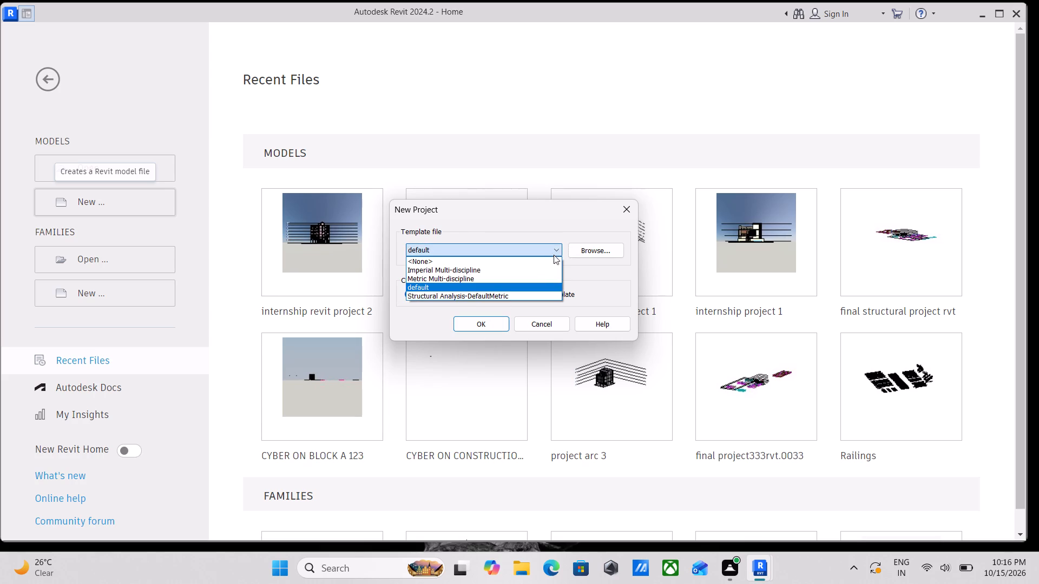
{"action": "left_click", "coordinate": [500, 298]}
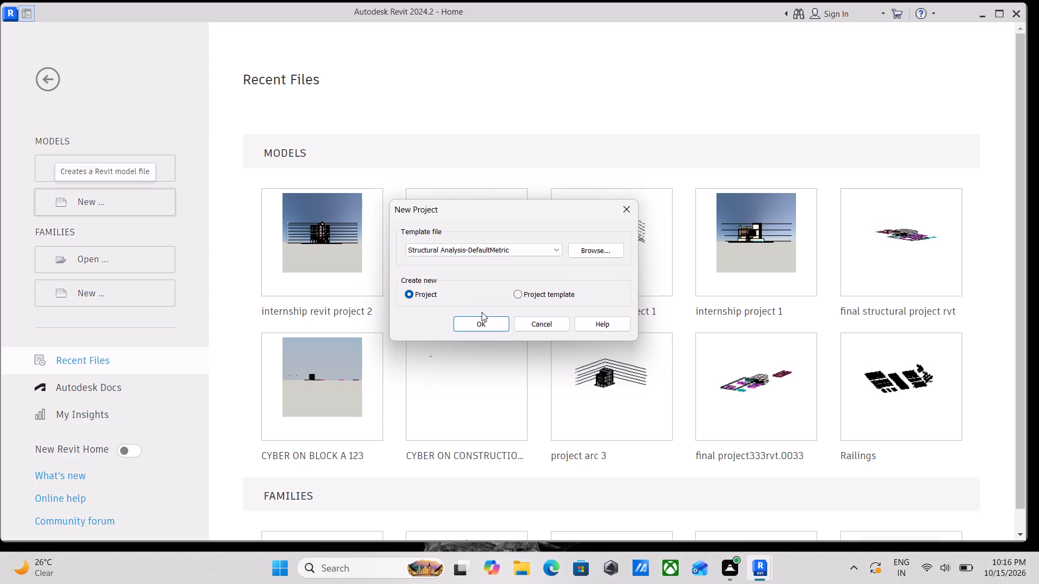
{"action": "left_click", "coordinate": [481, 322]}
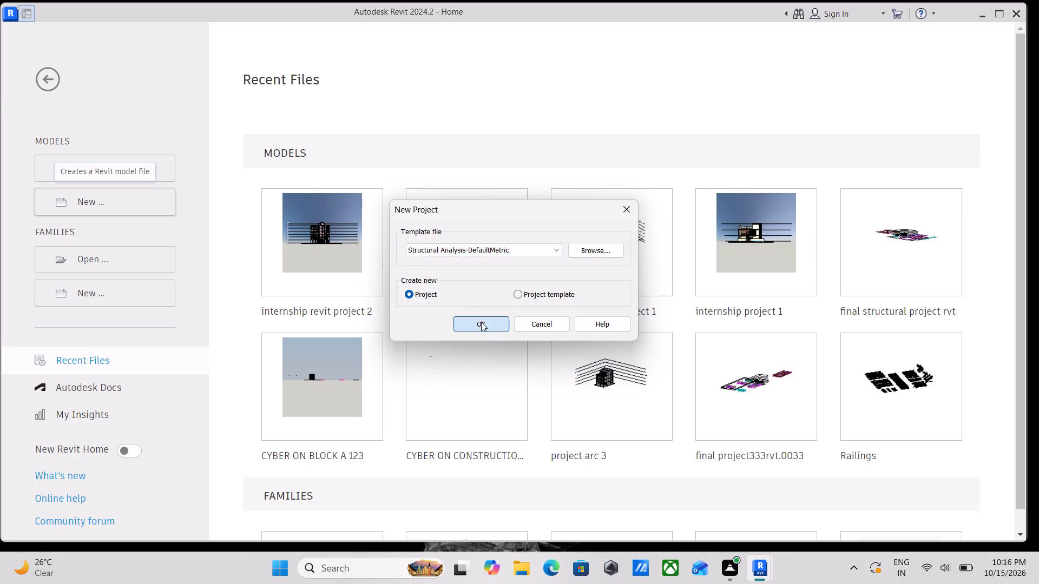
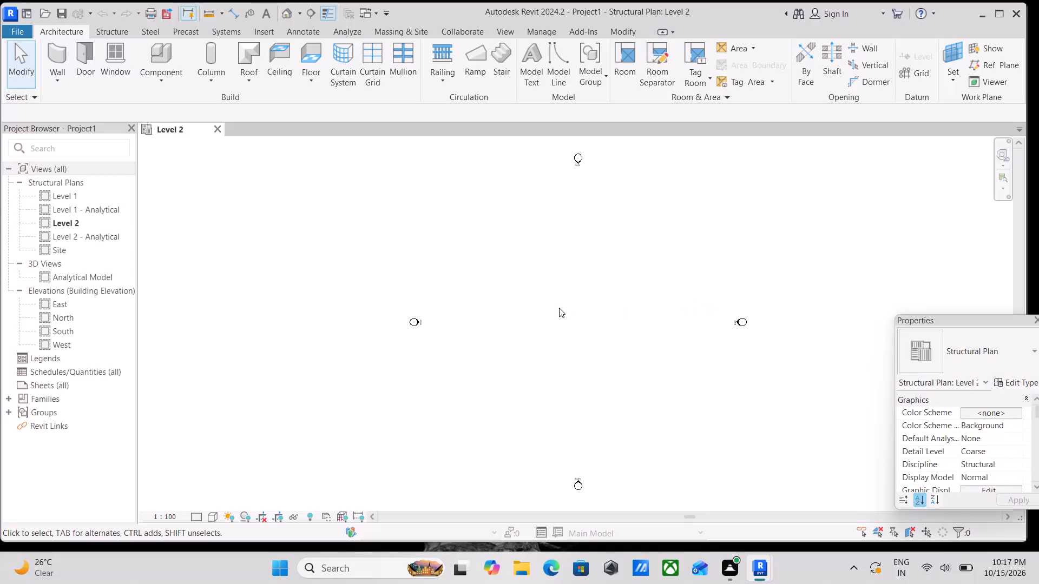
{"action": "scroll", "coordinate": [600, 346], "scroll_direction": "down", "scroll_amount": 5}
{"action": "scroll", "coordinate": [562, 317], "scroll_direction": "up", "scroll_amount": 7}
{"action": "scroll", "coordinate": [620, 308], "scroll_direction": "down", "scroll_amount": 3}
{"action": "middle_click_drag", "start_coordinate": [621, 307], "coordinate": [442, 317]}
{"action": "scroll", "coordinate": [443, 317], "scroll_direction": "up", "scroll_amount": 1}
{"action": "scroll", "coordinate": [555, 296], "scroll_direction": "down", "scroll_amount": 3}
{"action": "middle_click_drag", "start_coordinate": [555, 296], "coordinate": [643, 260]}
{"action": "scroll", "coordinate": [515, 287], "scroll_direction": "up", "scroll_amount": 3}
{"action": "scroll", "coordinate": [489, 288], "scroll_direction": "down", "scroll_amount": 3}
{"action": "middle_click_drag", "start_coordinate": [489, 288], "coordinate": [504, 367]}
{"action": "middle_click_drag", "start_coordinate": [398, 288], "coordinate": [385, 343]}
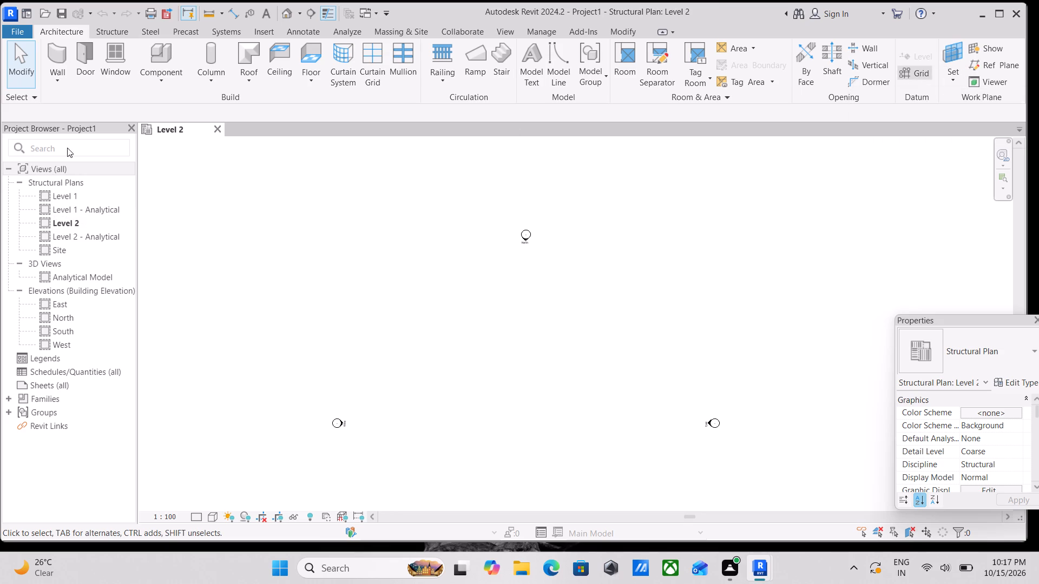
Open the North building elevation view.
{"action": "double_click", "coordinate": [41, 321]}
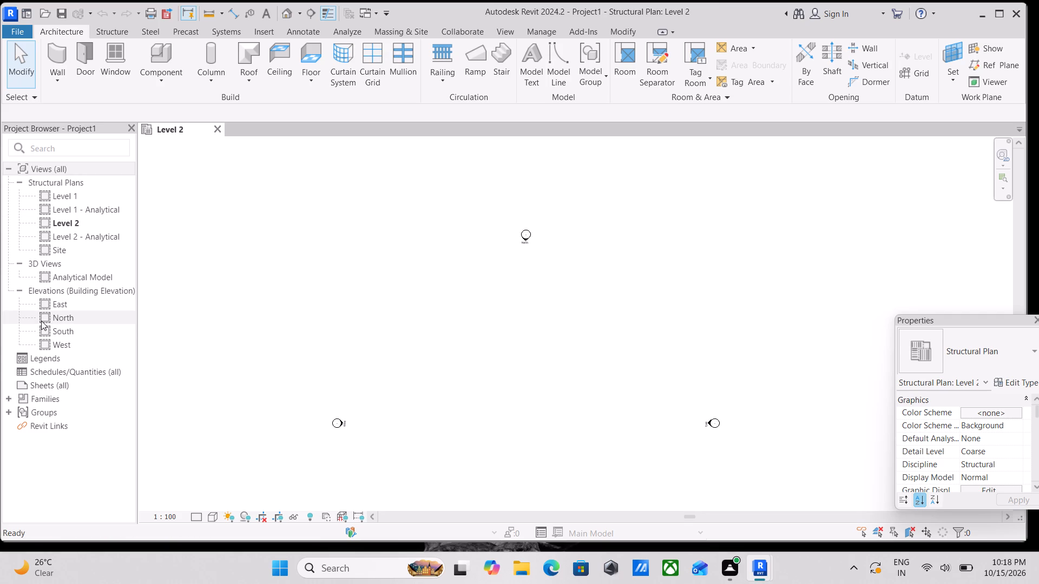
{"action": "left_click", "coordinate": [41, 321]}
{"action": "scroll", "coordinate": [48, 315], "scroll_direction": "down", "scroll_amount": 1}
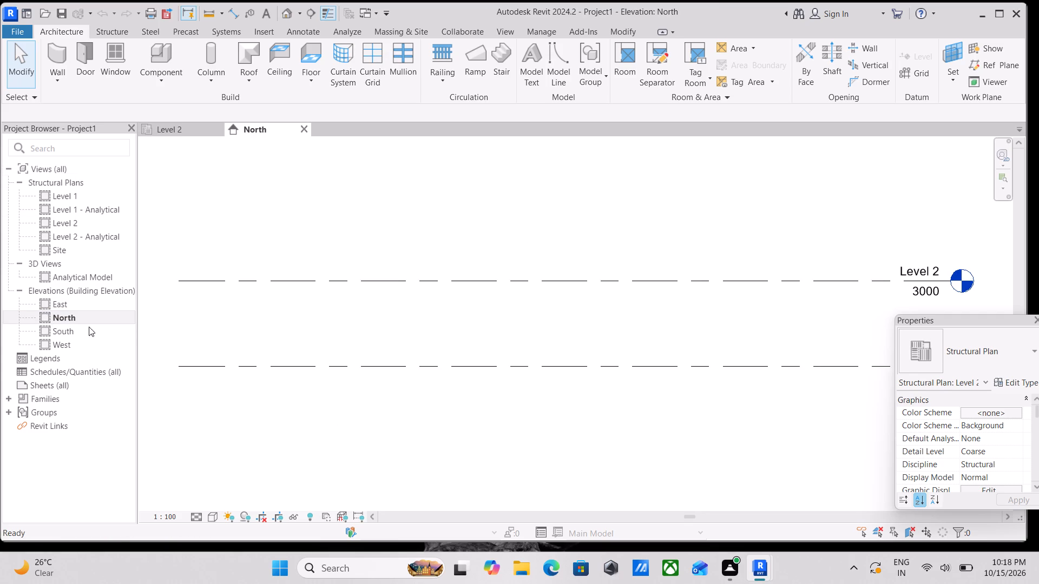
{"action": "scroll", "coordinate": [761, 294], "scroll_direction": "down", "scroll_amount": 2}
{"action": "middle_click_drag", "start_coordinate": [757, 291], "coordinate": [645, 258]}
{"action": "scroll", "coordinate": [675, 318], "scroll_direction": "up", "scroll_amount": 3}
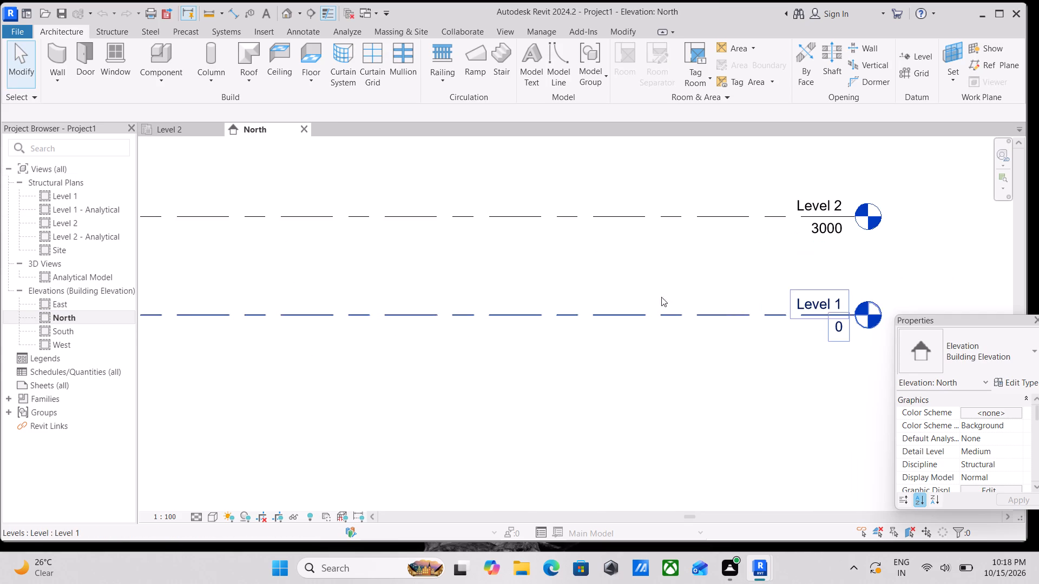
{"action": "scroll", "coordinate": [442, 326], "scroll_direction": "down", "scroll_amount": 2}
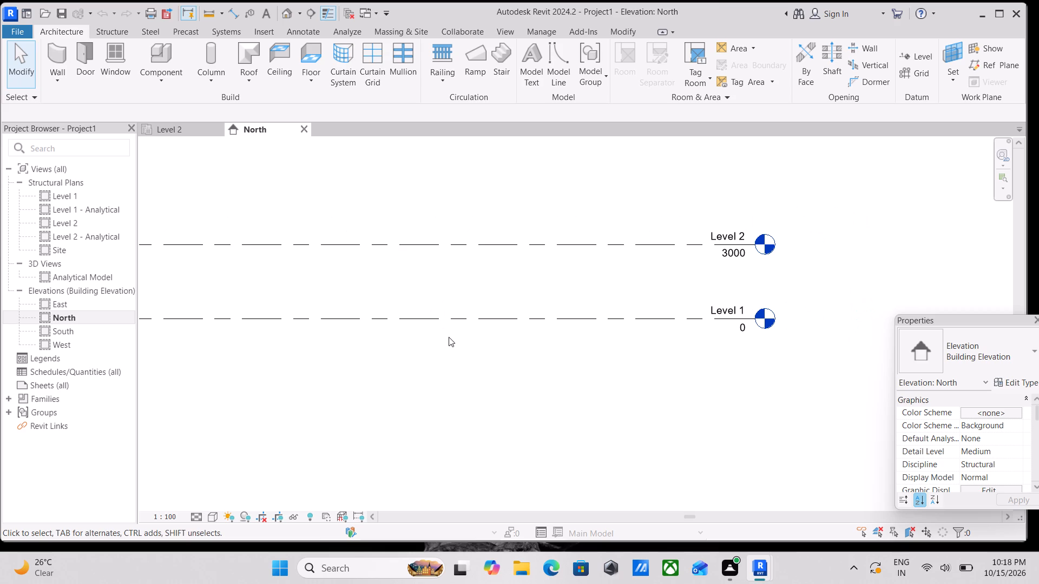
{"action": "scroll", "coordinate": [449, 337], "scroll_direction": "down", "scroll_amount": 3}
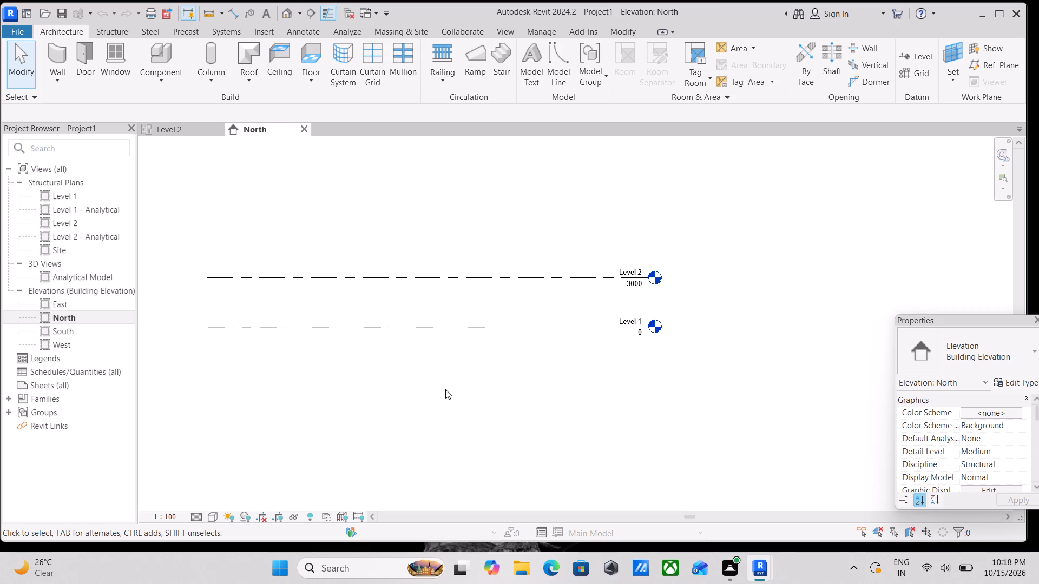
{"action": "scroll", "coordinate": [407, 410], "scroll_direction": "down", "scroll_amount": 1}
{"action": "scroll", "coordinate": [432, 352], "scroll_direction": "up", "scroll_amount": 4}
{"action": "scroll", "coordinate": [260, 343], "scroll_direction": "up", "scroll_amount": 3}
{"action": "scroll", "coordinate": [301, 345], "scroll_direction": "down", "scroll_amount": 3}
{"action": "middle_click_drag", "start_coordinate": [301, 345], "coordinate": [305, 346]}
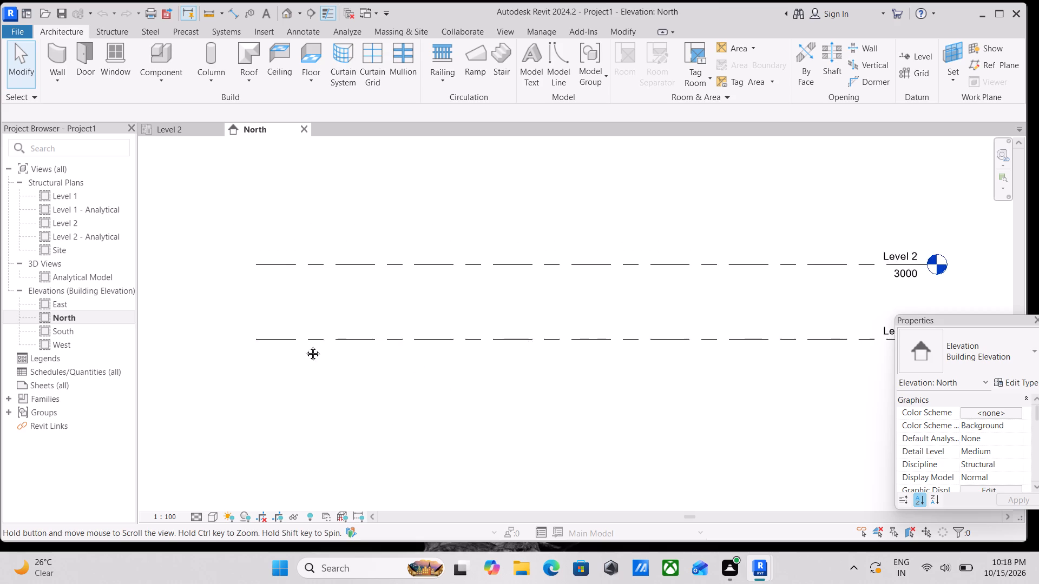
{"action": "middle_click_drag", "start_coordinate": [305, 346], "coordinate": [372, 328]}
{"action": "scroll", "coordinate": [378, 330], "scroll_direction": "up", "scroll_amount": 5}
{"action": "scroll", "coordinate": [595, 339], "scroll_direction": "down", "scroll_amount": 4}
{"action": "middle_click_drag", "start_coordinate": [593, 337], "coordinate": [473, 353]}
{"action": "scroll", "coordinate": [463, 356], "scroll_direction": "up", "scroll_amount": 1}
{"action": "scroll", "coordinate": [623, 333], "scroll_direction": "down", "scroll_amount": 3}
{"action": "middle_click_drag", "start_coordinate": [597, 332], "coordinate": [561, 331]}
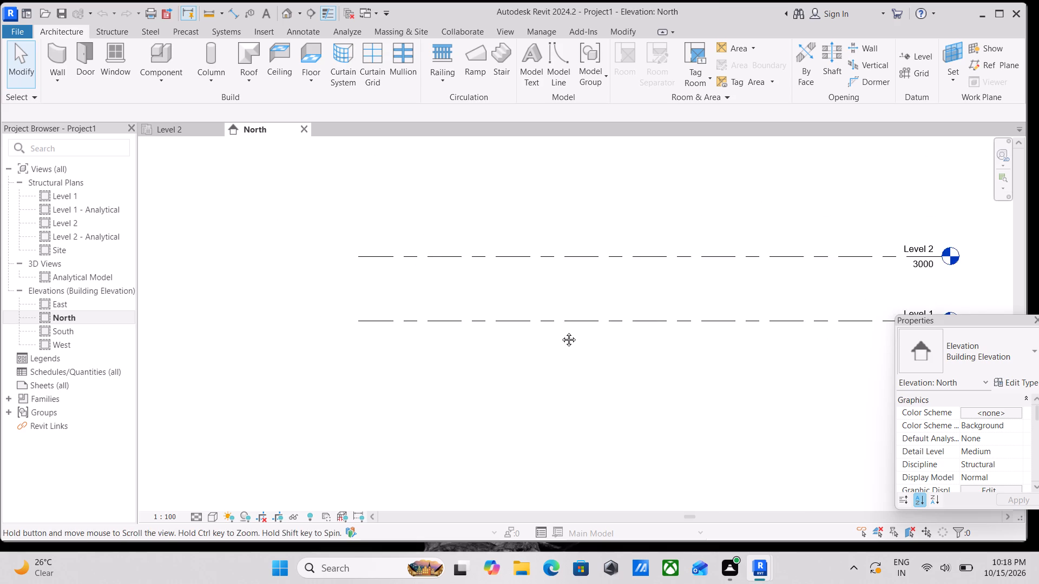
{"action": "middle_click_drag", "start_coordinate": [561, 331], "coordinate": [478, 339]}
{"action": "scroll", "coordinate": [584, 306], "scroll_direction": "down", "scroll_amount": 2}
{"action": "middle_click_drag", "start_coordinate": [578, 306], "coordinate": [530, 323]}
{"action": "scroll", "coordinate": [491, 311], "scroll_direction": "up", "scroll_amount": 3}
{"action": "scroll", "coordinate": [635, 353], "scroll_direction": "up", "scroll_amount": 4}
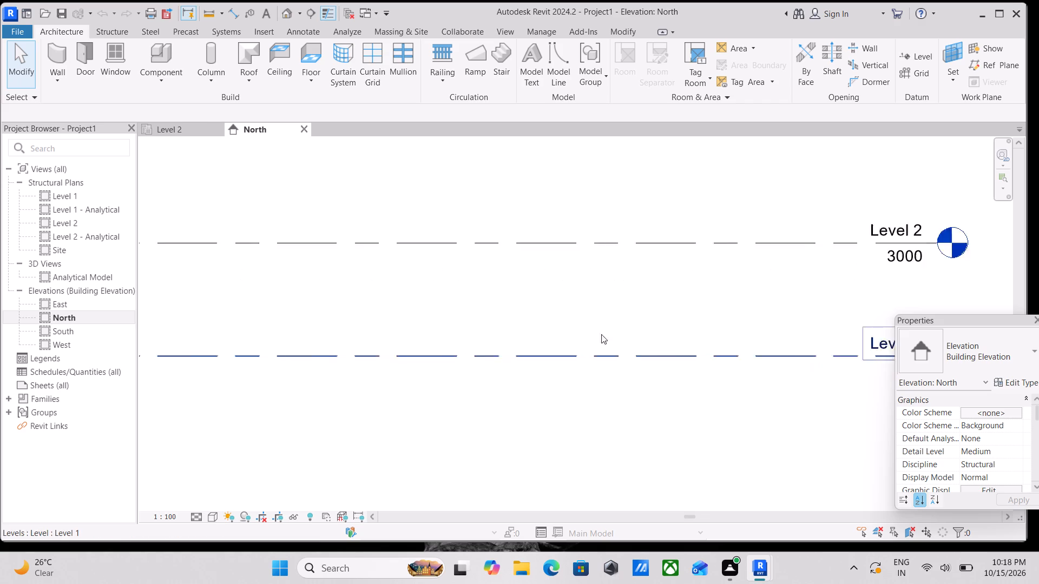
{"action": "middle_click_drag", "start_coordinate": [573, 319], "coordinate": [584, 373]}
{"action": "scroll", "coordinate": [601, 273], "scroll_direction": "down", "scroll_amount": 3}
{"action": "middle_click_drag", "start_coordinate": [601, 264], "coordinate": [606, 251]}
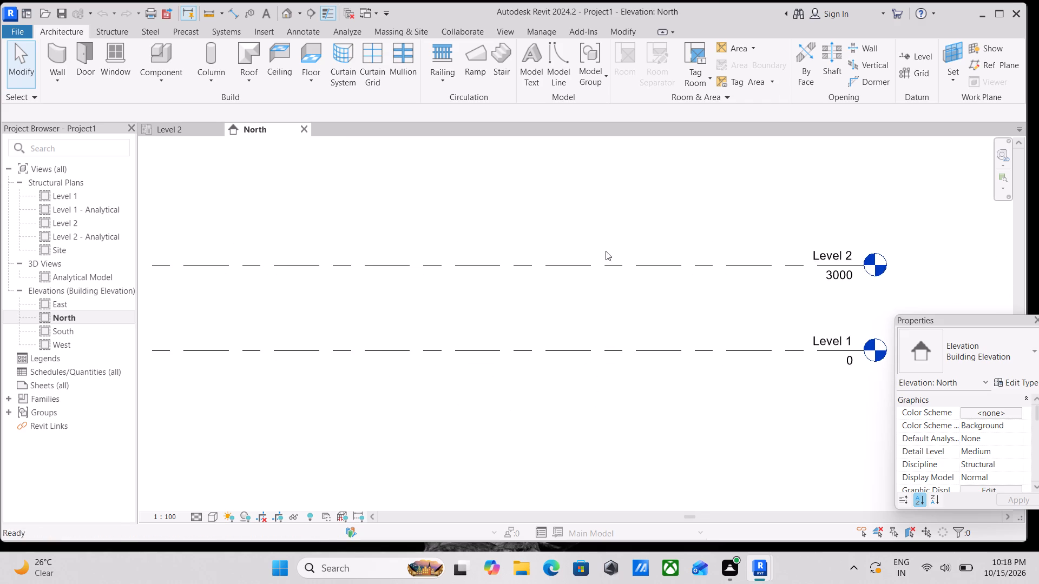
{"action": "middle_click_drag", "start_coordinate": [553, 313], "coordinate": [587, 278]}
Add a new level 6' below Level 1 by picking the Level 1 line with a 6' offset.
{"action": "type", "text": "ll"}
{"action": "scroll", "coordinate": [419, 305], "scroll_direction": "down", "scroll_amount": 2}
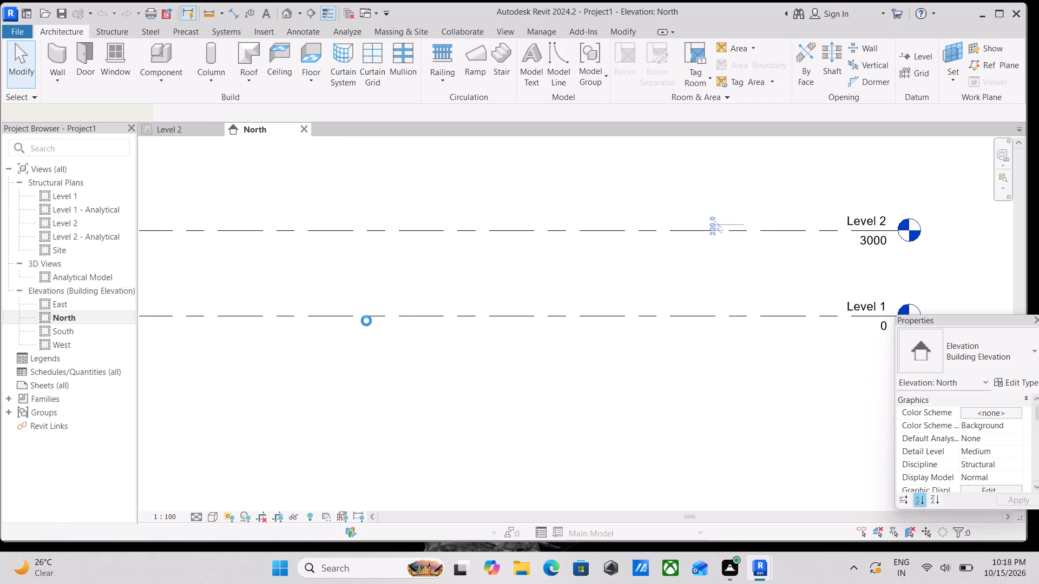
{"action": "middle_click_drag", "start_coordinate": [368, 321], "coordinate": [468, 249]}
{"action": "scroll", "coordinate": [495, 269], "scroll_direction": "up", "scroll_amount": 1}
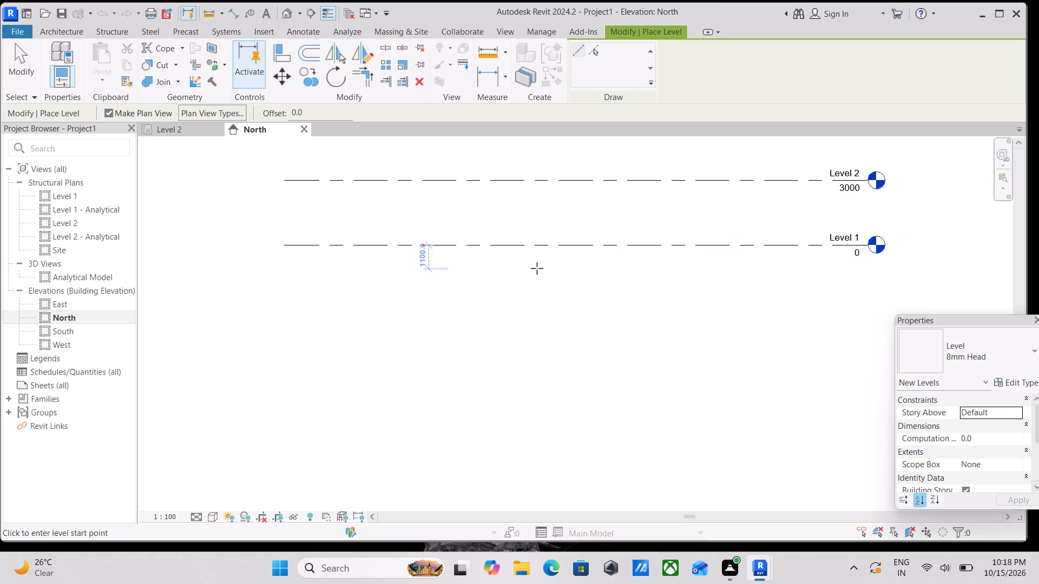
{"action": "scroll", "coordinate": [537, 268], "scroll_direction": "up", "scroll_amount": 2}
{"action": "left_click", "coordinate": [597, 53]}
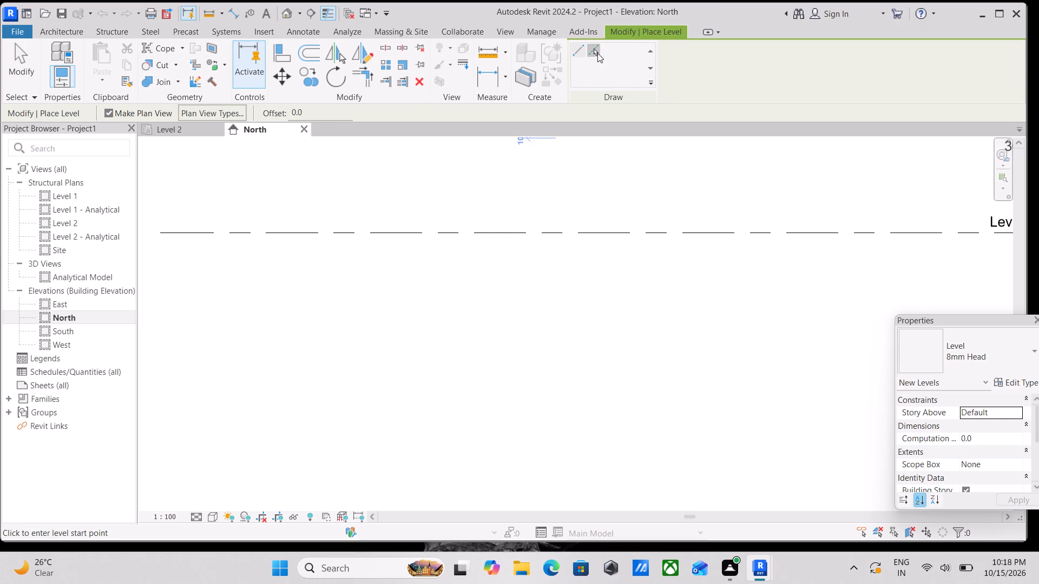
{"action": "scroll", "coordinate": [600, 286], "scroll_direction": "down", "scroll_amount": 3}
{"action": "middle_click_drag", "start_coordinate": [600, 286], "coordinate": [541, 359]}
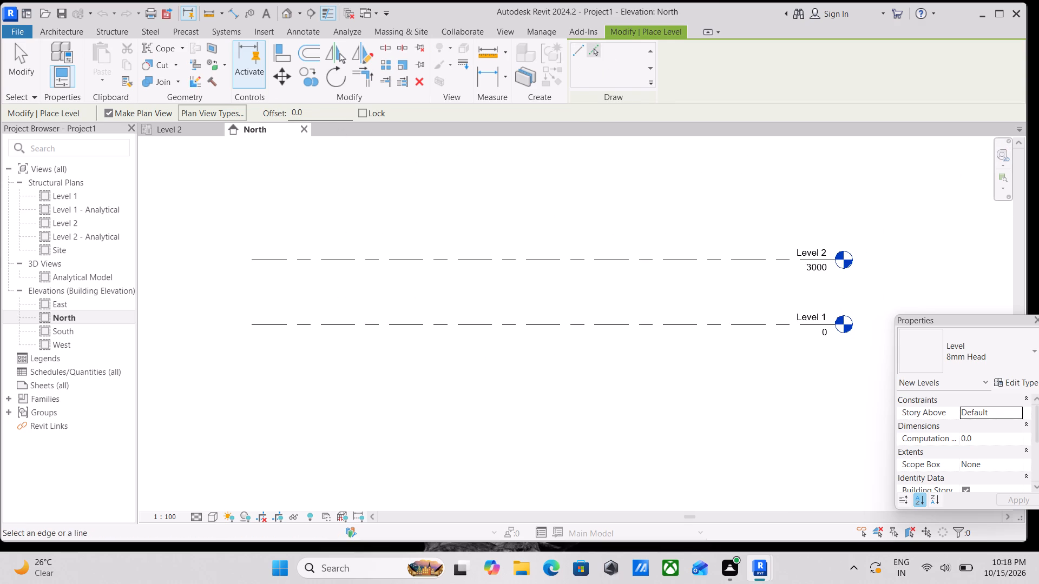
{"action": "left_click_drag", "start_coordinate": [310, 114], "coordinate": [279, 113]}
{"action": "type", "text": "6'"}
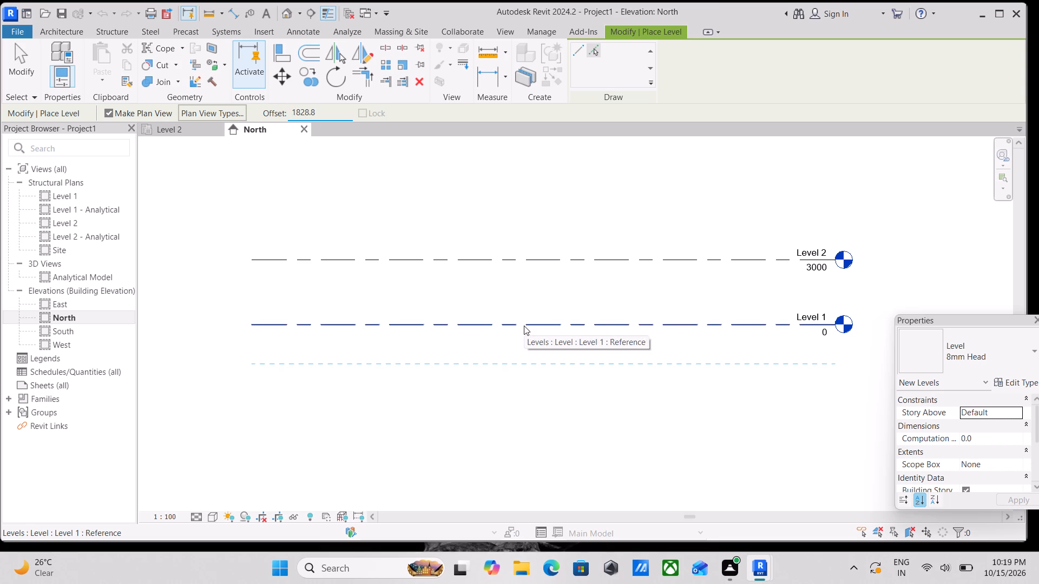
{"action": "scroll", "coordinate": [524, 335], "scroll_direction": "up", "scroll_amount": 5}
{"action": "scroll", "coordinate": [524, 314], "scroll_direction": "down", "scroll_amount": 3}
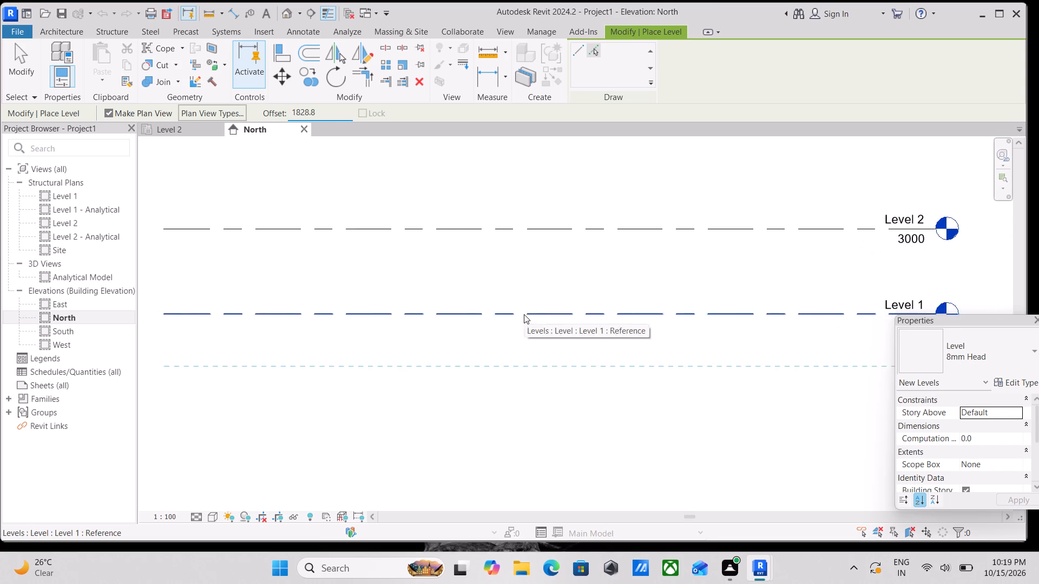
{"action": "middle_click_drag", "start_coordinate": [524, 314], "coordinate": [449, 285]}
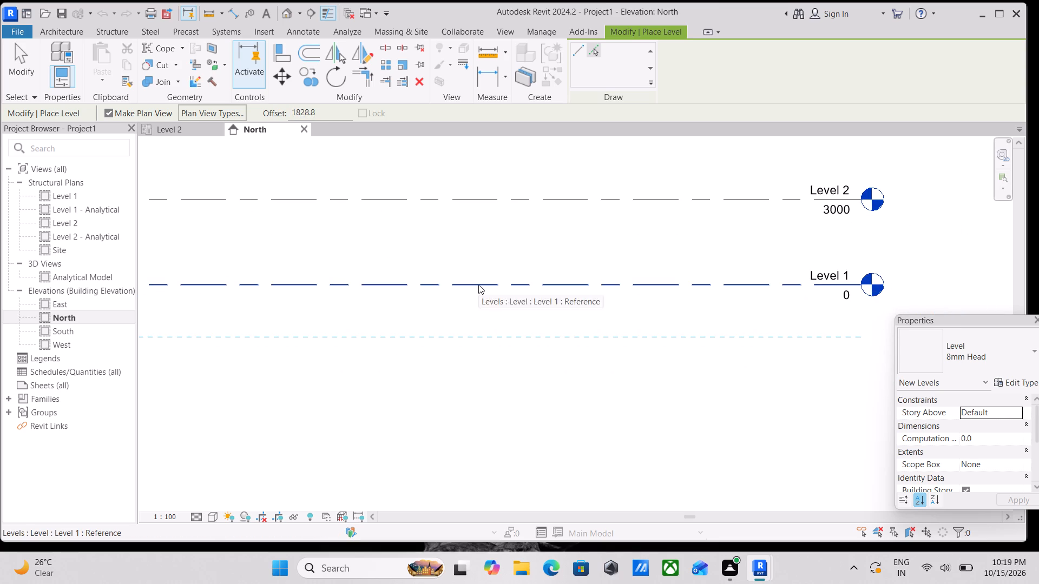
{"action": "left_click", "coordinate": [472, 289]}
{"action": "scroll", "coordinate": [593, 319], "scroll_direction": "up", "scroll_amount": 3}
{"action": "scroll", "coordinate": [696, 350], "scroll_direction": "down", "scroll_amount": 7}
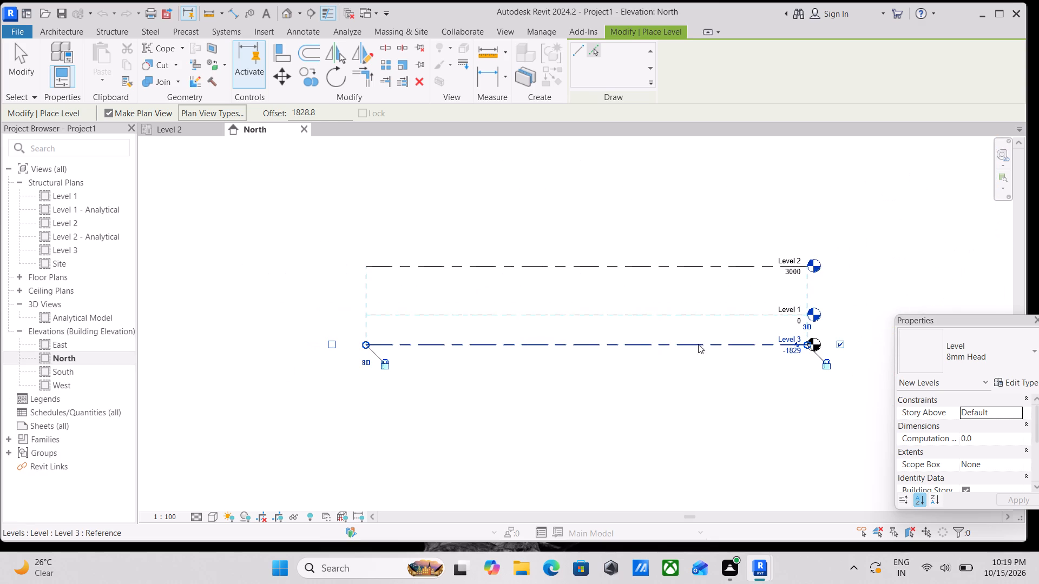
{"action": "scroll", "coordinate": [767, 341], "scroll_direction": "up", "scroll_amount": 8}
{"action": "key", "text": "Escape"}
{"action": "scroll", "coordinate": [805, 334], "scroll_direction": "up", "scroll_amount": 4}
{"action": "key", "text": "Escape"}
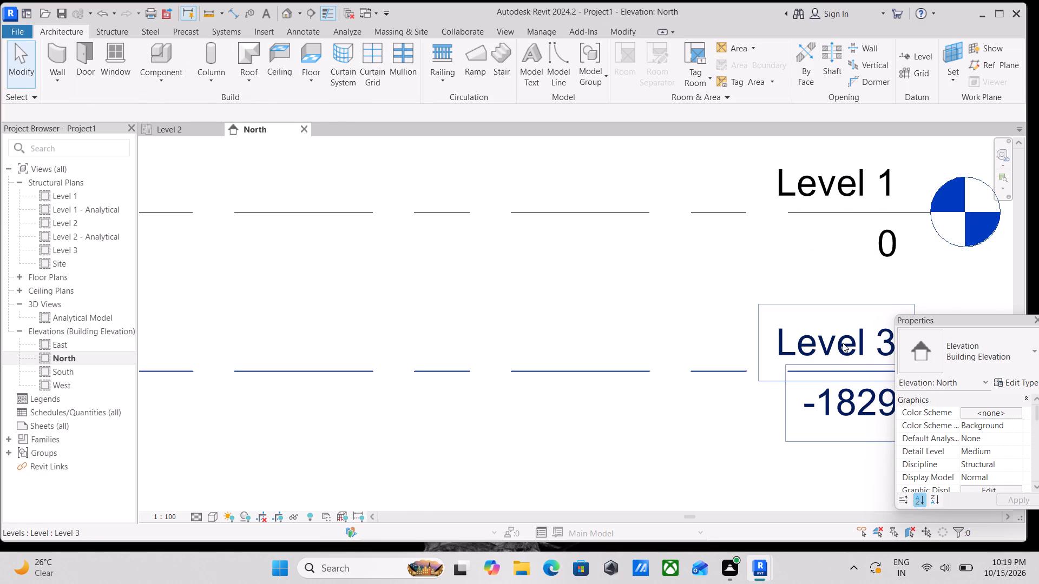
Rename the new level below Level 1 as TOP OF FOOTING.
{"action": "double_click", "coordinate": [843, 343]}
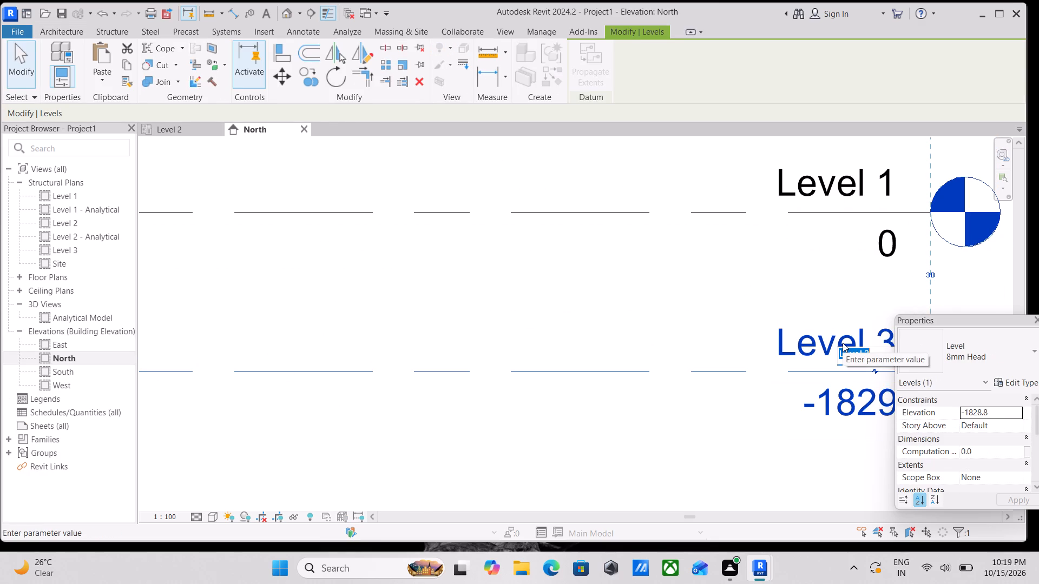
{"action": "type", "text": "top"}
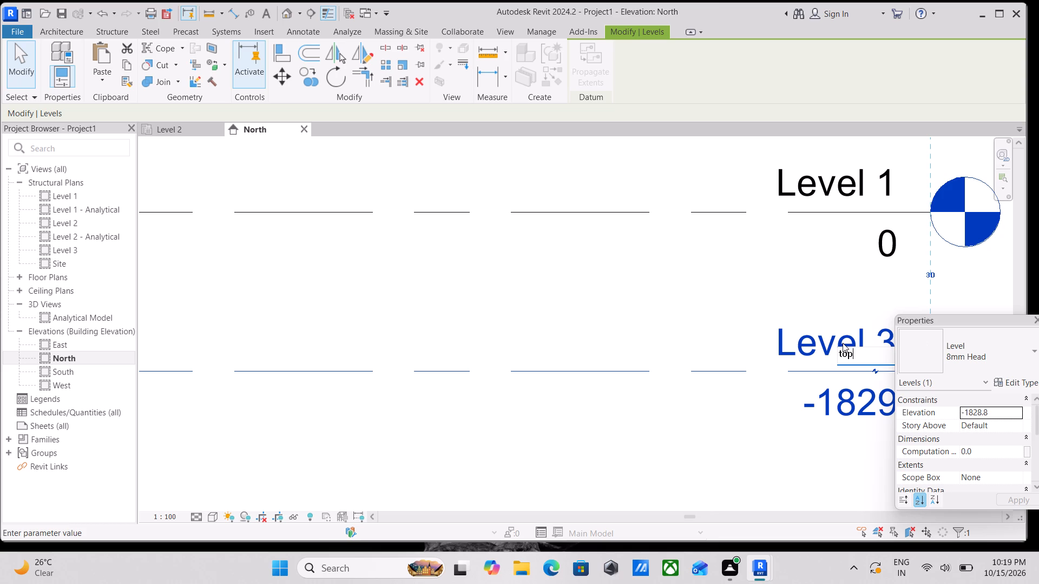
{"action": "scroll", "coordinate": [931, 396], "scroll_direction": "down", "scroll_amount": 4}
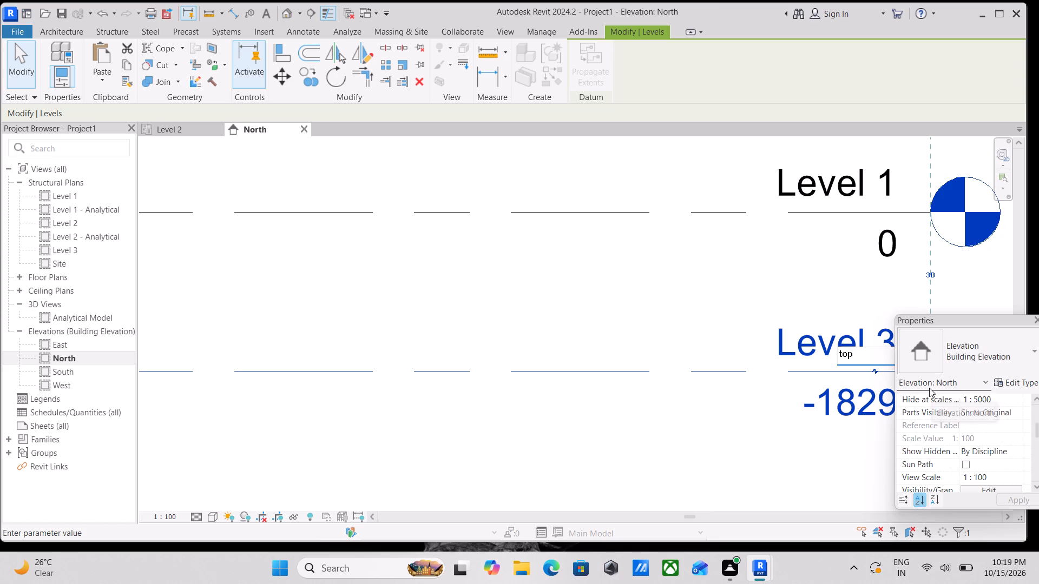
{"action": "scroll", "coordinate": [929, 388], "scroll_direction": "down", "scroll_amount": 1}
{"action": "scroll", "coordinate": [989, 470], "scroll_direction": "up", "scroll_amount": 1}
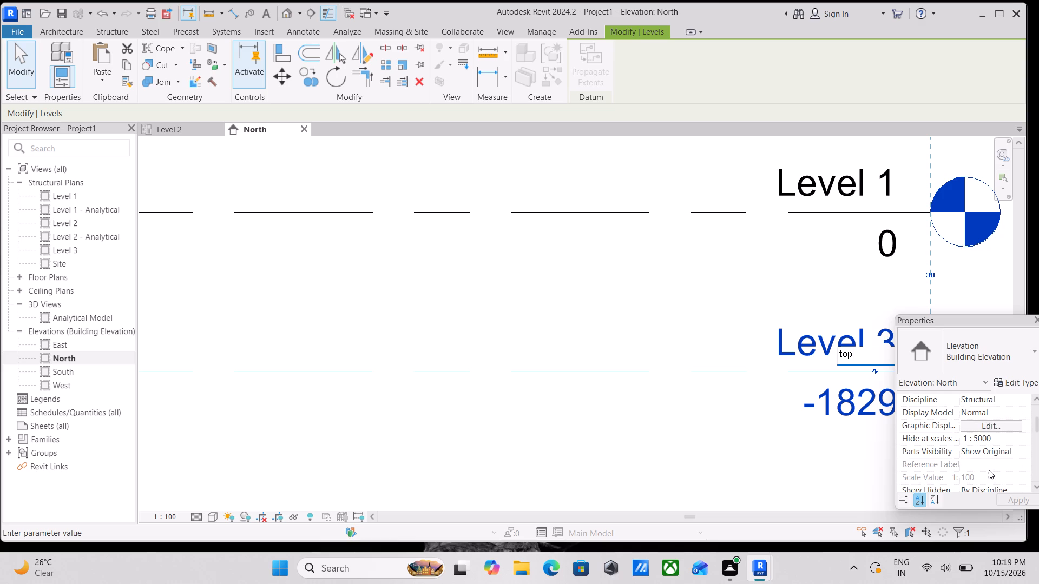
{"action": "scroll", "coordinate": [992, 479], "scroll_direction": "down", "scroll_amount": 2}
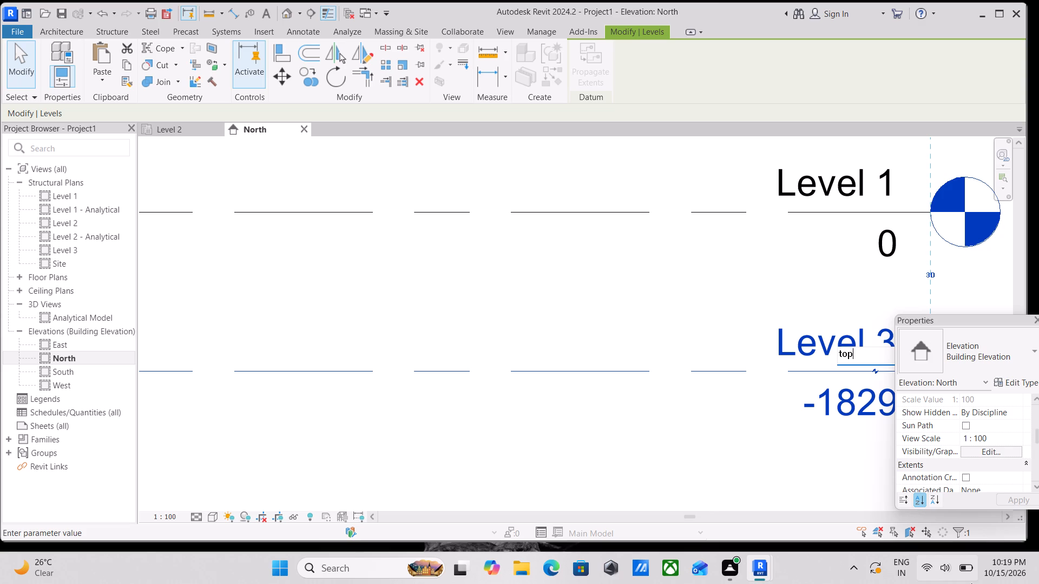
{"action": "scroll", "coordinate": [1038, 473], "scroll_direction": "up", "scroll_amount": 1}
{"action": "scroll", "coordinate": [1038, 456], "scroll_direction": "down", "scroll_amount": 2}
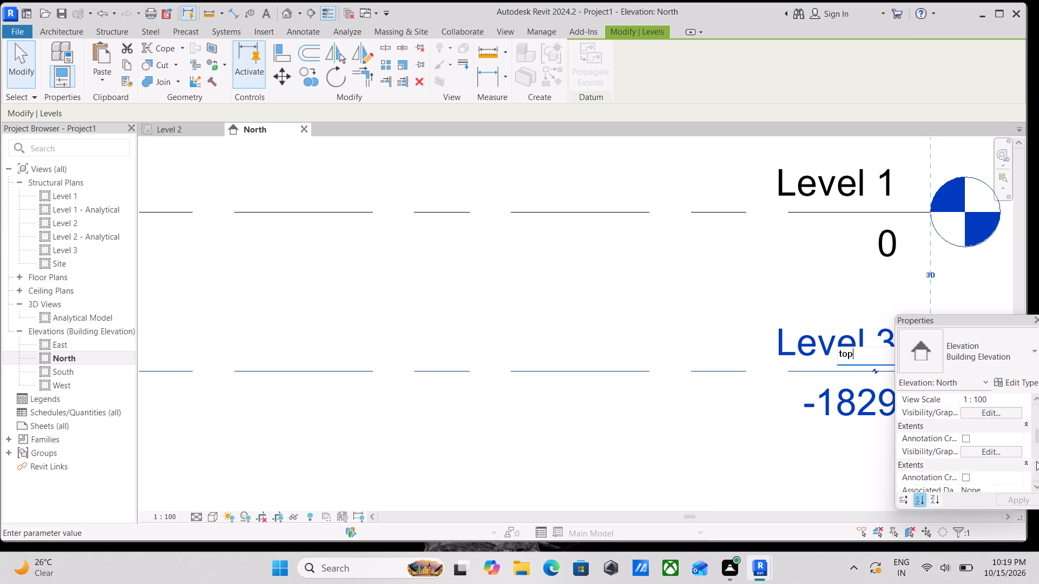
{"action": "scroll", "coordinate": [1036, 461], "scroll_direction": "down", "scroll_amount": 1}
{"action": "scroll", "coordinate": [785, 334], "scroll_direction": "down", "scroll_amount": 4}
{"action": "scroll", "coordinate": [738, 298], "scroll_direction": "down", "scroll_amount": 4}
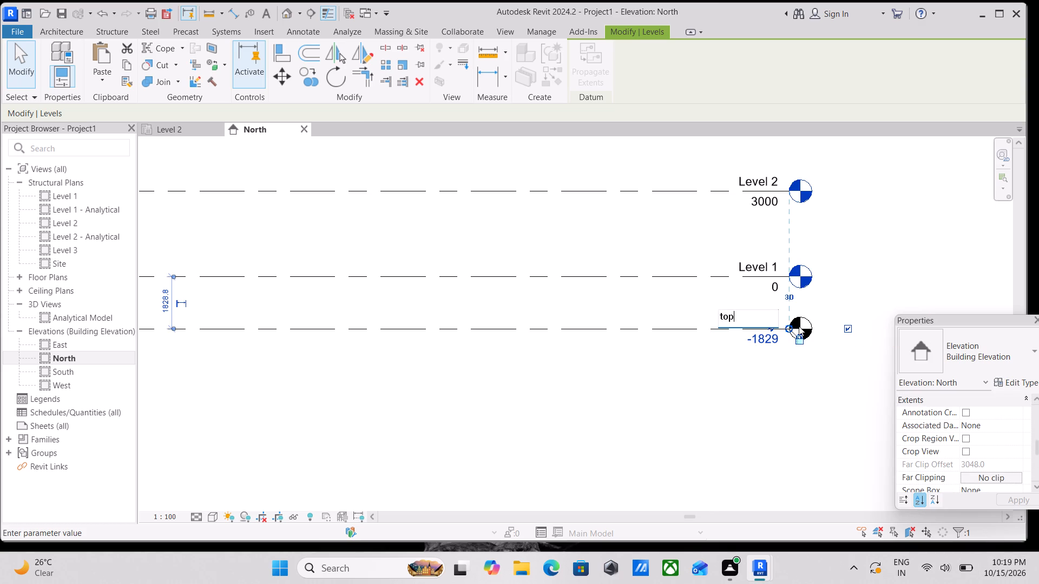
{"action": "key", "text": "BackSpace"}
{"action": "key", "text": "BackSpace"}
{"action": "key", "text": "BackSpace"}
{"action": "type", "text": "TOP OF"}
{"action": "key", "text": "space"}
{"action": "type", "text": "FOOTIN"}
{"action": "key", "text": "g"}
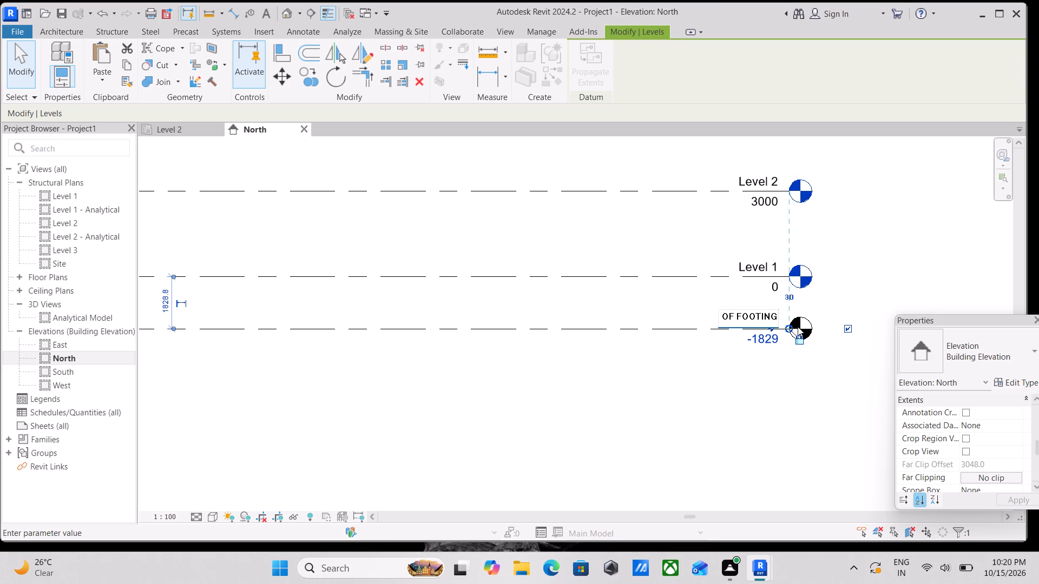
{"action": "key", "text": "Return"}
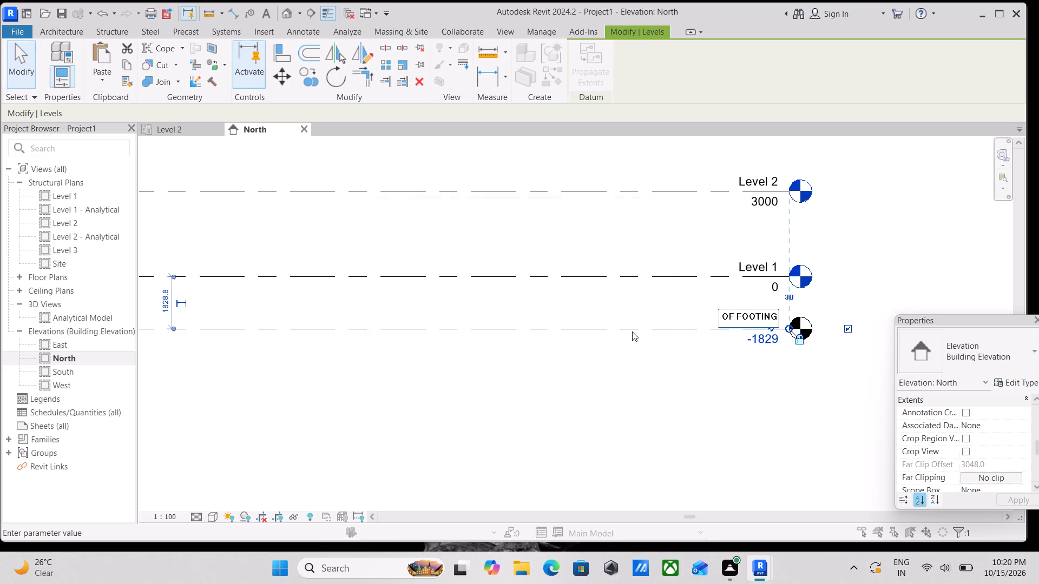
Accept renaming the corresponding views to match the TOP OF FOOTING level.
{"action": "left_click", "coordinate": [557, 287]}
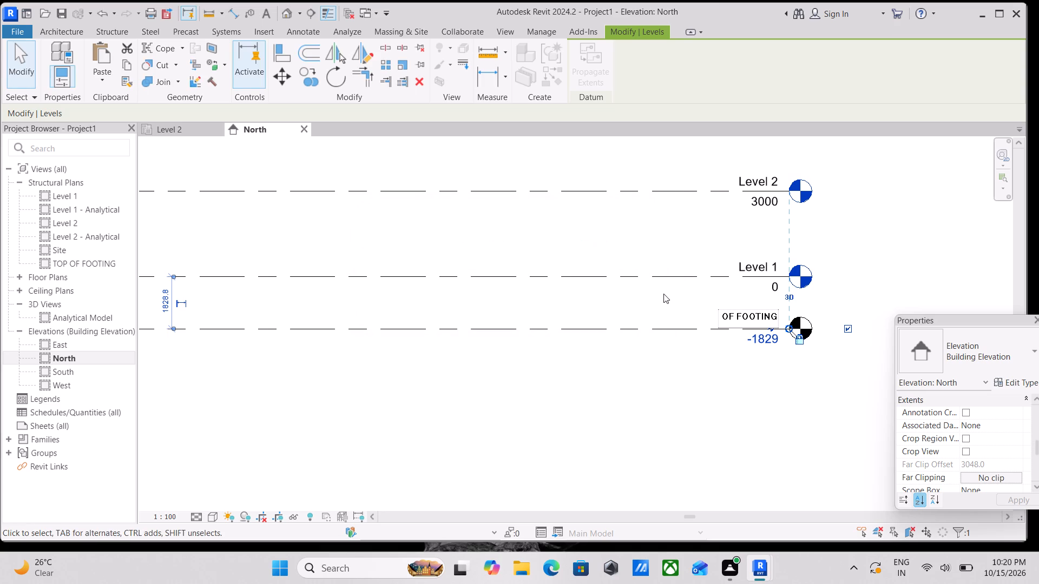
Examine the level lines, names and elevations in the North elevation.
{"action": "scroll", "coordinate": [664, 294], "scroll_direction": "down", "scroll_amount": 2}
{"action": "scroll", "coordinate": [721, 272], "scroll_direction": "down", "scroll_amount": 5}
{"action": "middle_click_drag", "start_coordinate": [682, 269], "coordinate": [703, 311]}
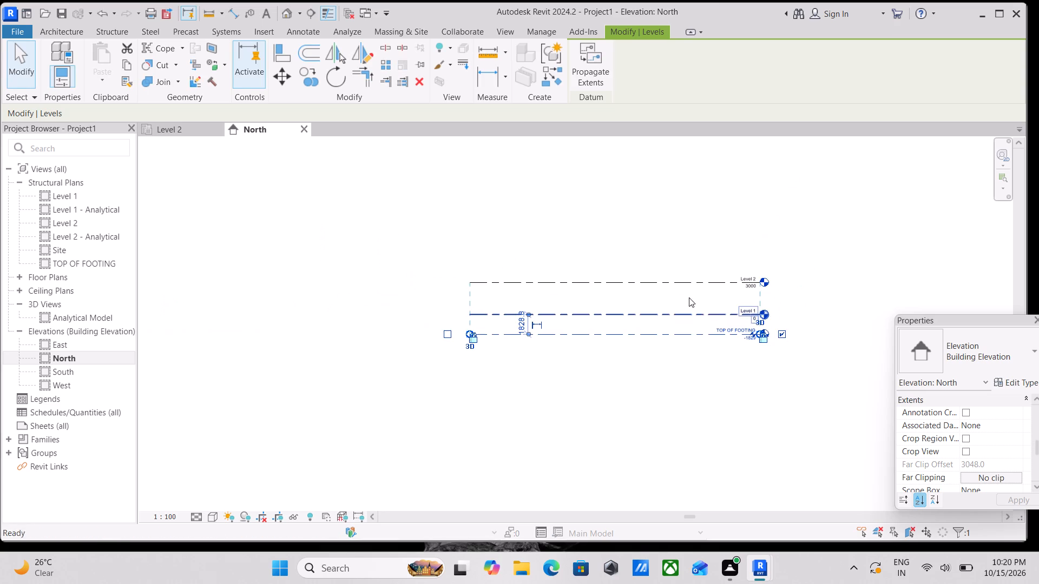
{"action": "scroll", "coordinate": [682, 294], "scroll_direction": "up", "scroll_amount": 8}
{"action": "scroll", "coordinate": [712, 300], "scroll_direction": "down", "scroll_amount": 1}
{"action": "middle_click_drag", "start_coordinate": [712, 300], "coordinate": [544, 282]}
{"action": "scroll", "coordinate": [686, 318], "scroll_direction": "up", "scroll_amount": 4}
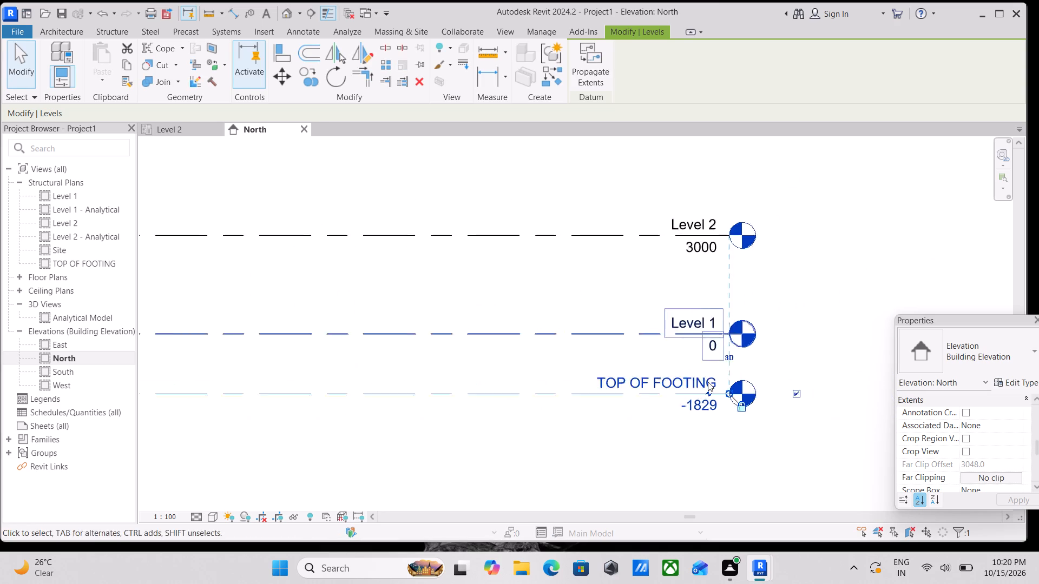
{"action": "scroll", "coordinate": [708, 382], "scroll_direction": "up", "scroll_amount": 2}
{"action": "middle_click_drag", "start_coordinate": [642, 364], "coordinate": [799, 295]}
{"action": "scroll", "coordinate": [342, 313], "scroll_direction": "down", "scroll_amount": 3}
{"action": "middle_click_drag", "start_coordinate": [338, 311], "coordinate": [425, 359]}
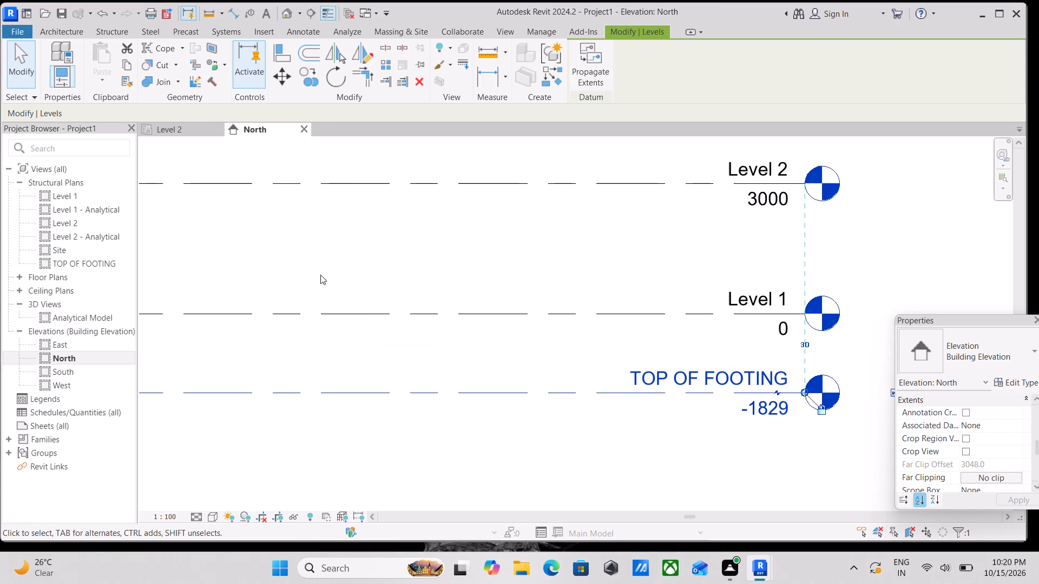
{"action": "scroll", "coordinate": [277, 244], "scroll_direction": "down", "scroll_amount": 2}
{"action": "middle_click_drag", "start_coordinate": [277, 244], "coordinate": [364, 307]}
{"action": "scroll", "coordinate": [474, 309], "scroll_direction": "down", "scroll_amount": 2}
{"action": "middle_click_drag", "start_coordinate": [474, 309], "coordinate": [673, 321]}
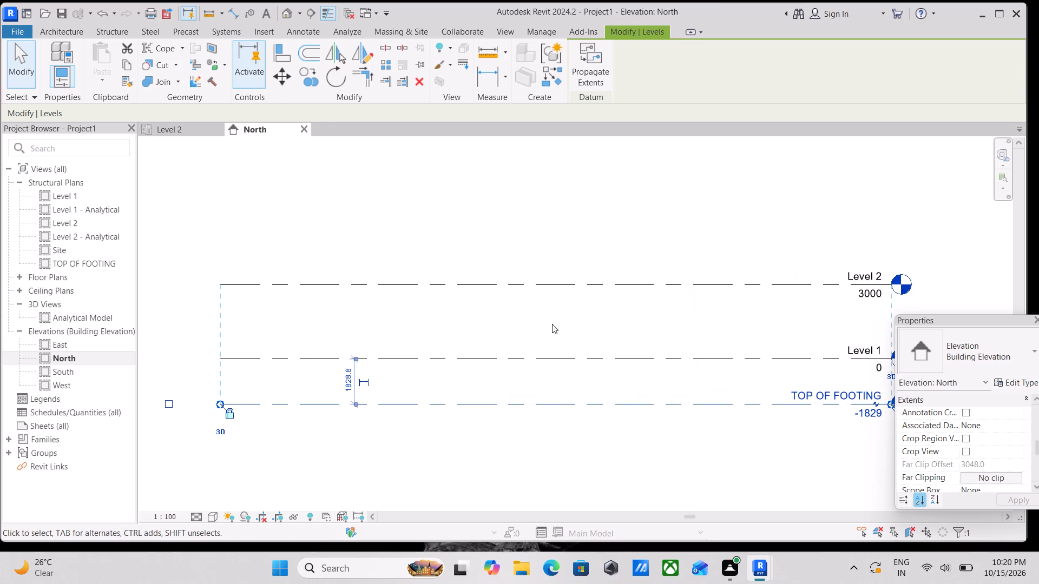
{"action": "middle_click_drag", "start_coordinate": [348, 311], "coordinate": [250, 307]}
{"action": "scroll", "coordinate": [477, 340], "scroll_direction": "up", "scroll_amount": 3}
{"action": "scroll", "coordinate": [433, 332], "scroll_direction": "down", "scroll_amount": 2}
{"action": "middle_click_drag", "start_coordinate": [436, 327], "coordinate": [437, 327]}
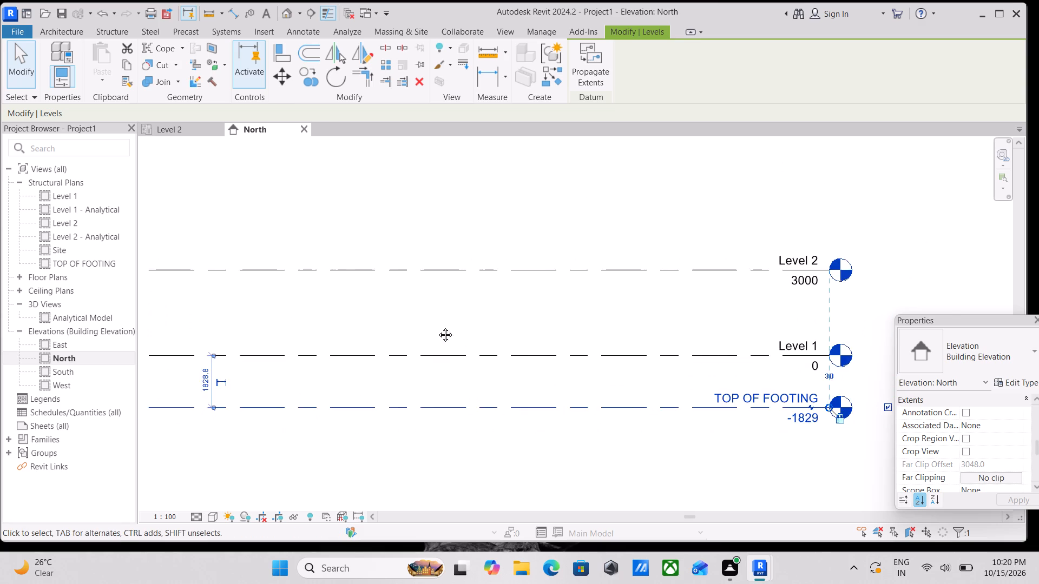
{"action": "middle_click_drag", "start_coordinate": [437, 327], "coordinate": [489, 310]}
{"action": "middle_click_drag", "start_coordinate": [472, 310], "coordinate": [491, 361]}
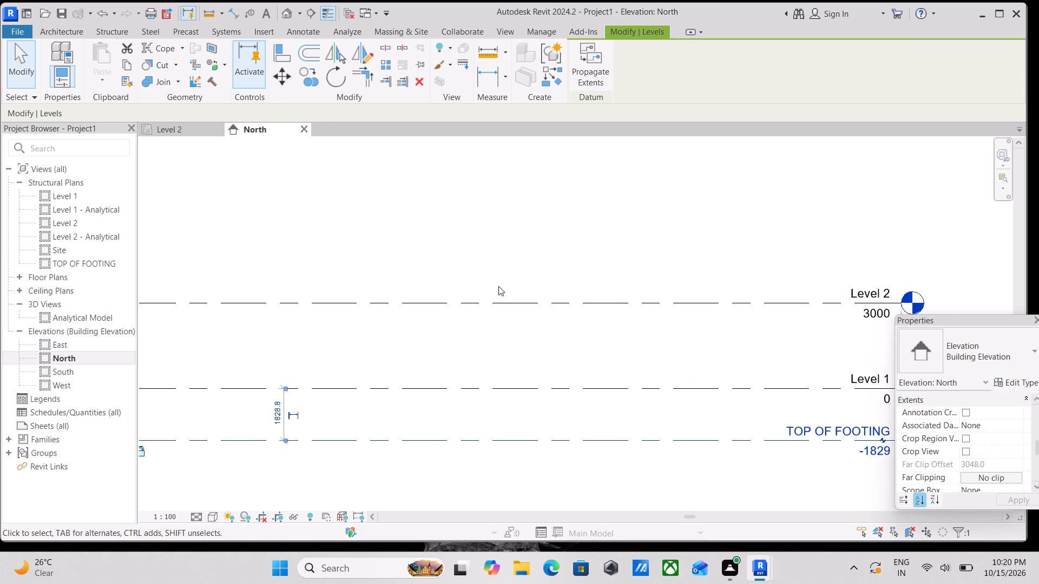
Add a new level 10' above Level 2 by picking the Level 2 line with a 10' offset.
{"action": "type", "text": "LL"}
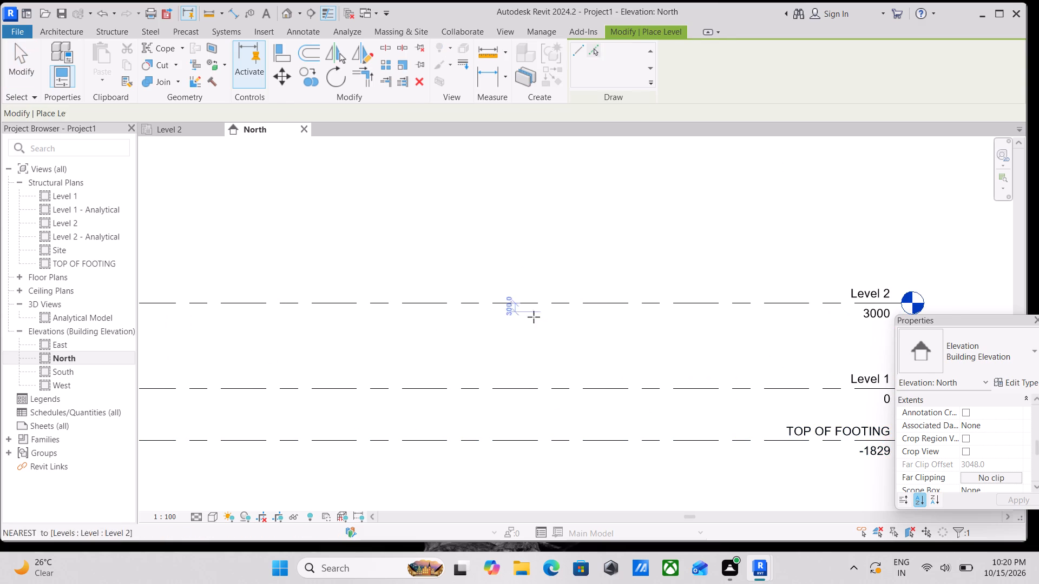
{"action": "left_click", "coordinate": [594, 48]}
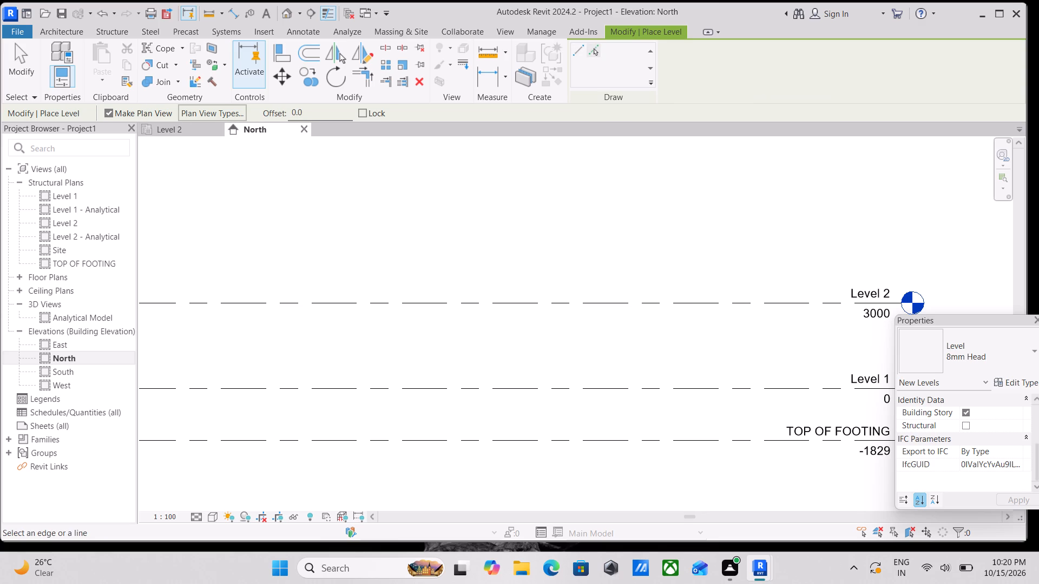
{"action": "left_click_drag", "start_coordinate": [311, 112], "coordinate": [262, 110]}
{"action": "type", "text": "10"}
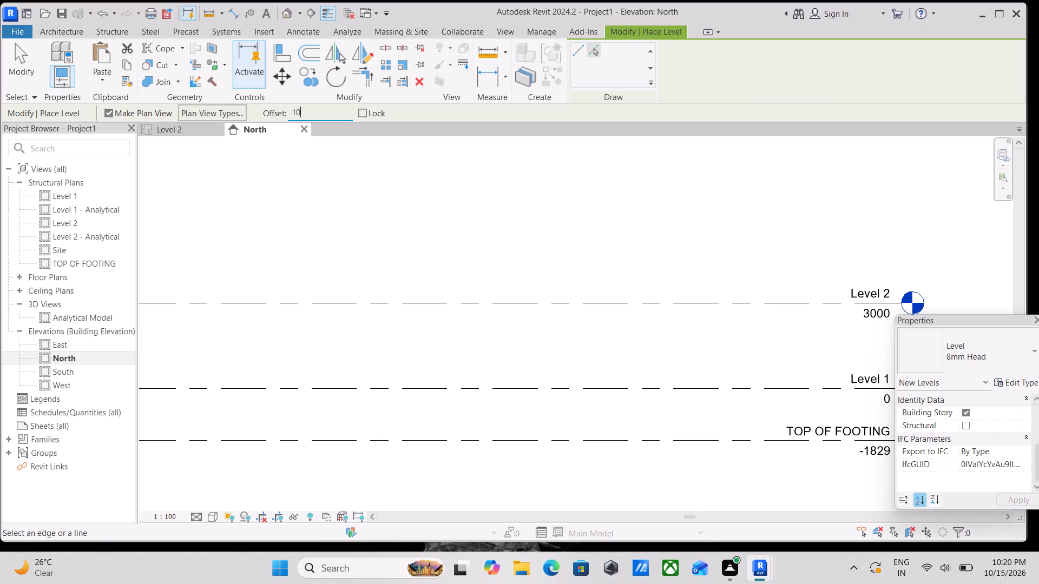
{"action": "key", "text": "apostrophe"}
{"action": "key", "text": "Return"}
{"action": "left_click", "coordinate": [505, 301]}
{"action": "scroll", "coordinate": [654, 267], "scroll_direction": "down", "scroll_amount": 2}
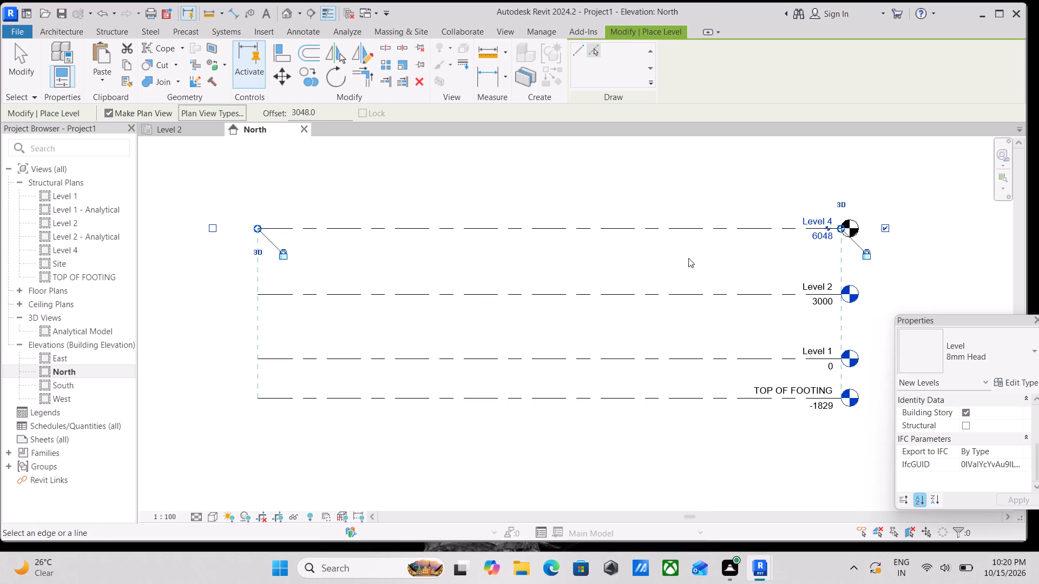
{"action": "scroll", "coordinate": [780, 339], "scroll_direction": "up", "scroll_amount": 3}
{"action": "key", "text": "Escape"}
{"action": "scroll", "coordinate": [805, 245], "scroll_direction": "down", "scroll_amount": 1}
{"action": "middle_click_drag", "start_coordinate": [805, 245], "coordinate": [762, 271]}
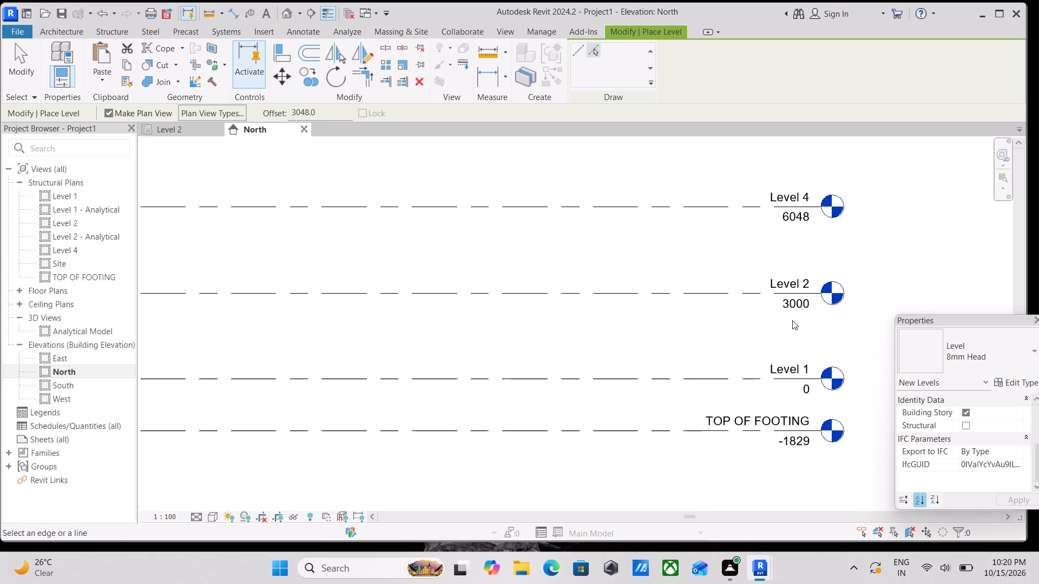
{"action": "key", "text": "Escape"}
Rename Level 1 as GROUND FLOOR, renaming its corresponding views too.
{"action": "scroll", "coordinate": [817, 368], "scroll_direction": "up", "scroll_amount": 3}
{"action": "double_click", "coordinate": [777, 366]}
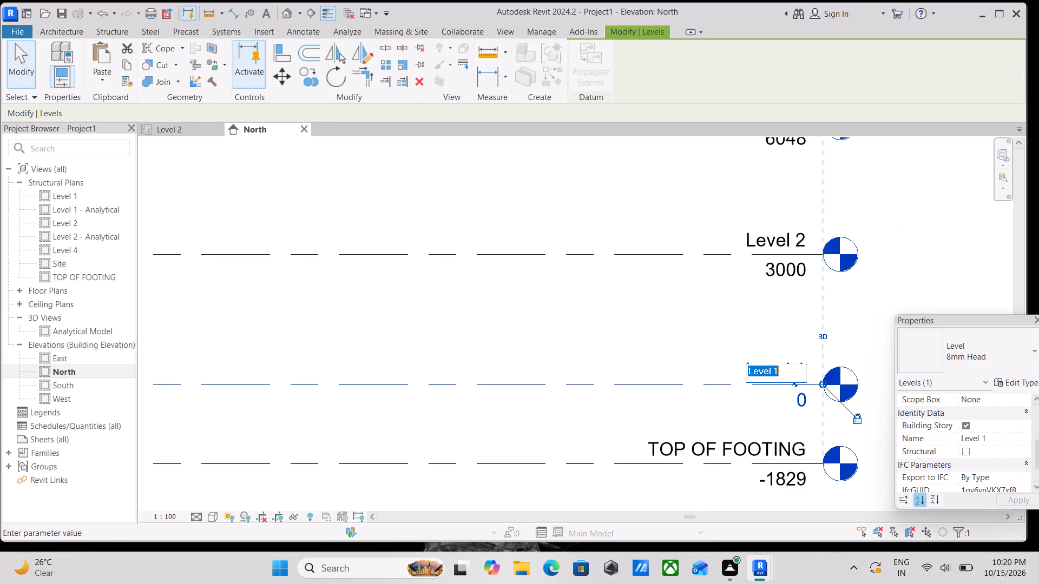
{"action": "type", "text": "GRO"}
{"action": "key", "text": "u"}
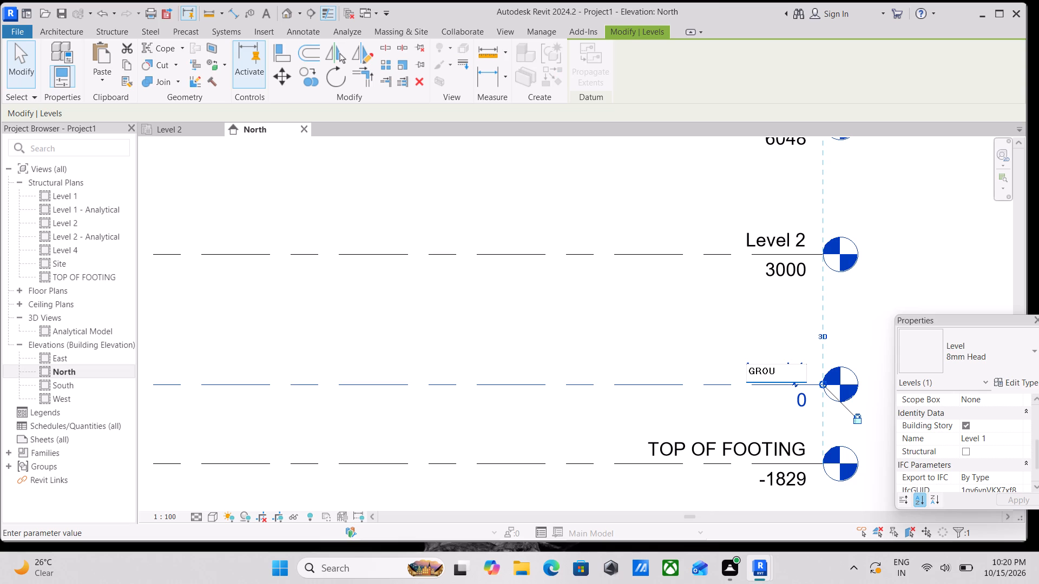
{"action": "type", "text": "ND"}
{"action": "key", "text": "space"}
{"action": "type", "text": "FLOO"}
{"action": "key", "text": "r"}
{"action": "key", "text": "Return"}
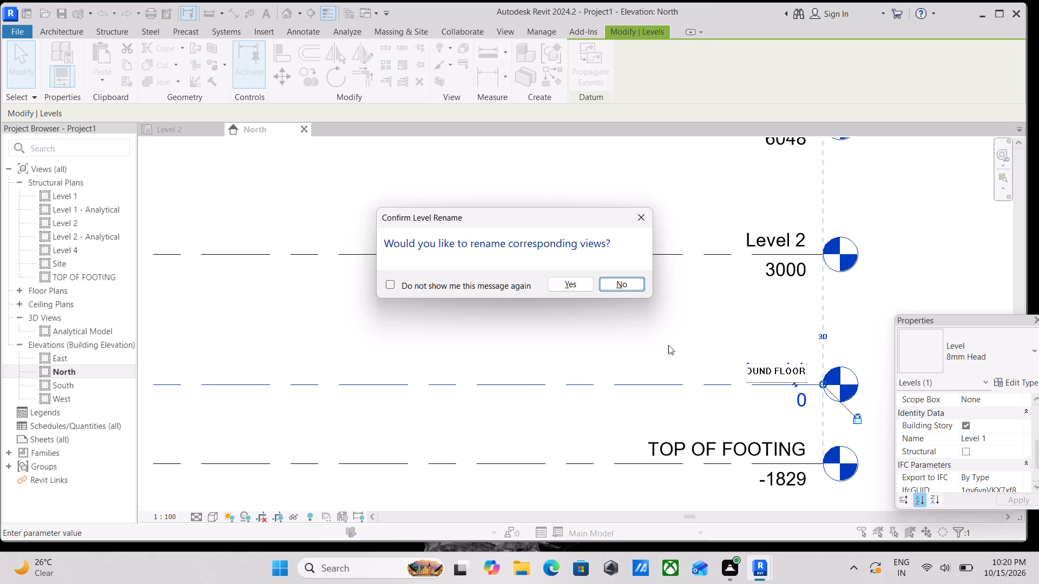
{"action": "left_click", "coordinate": [558, 281]}
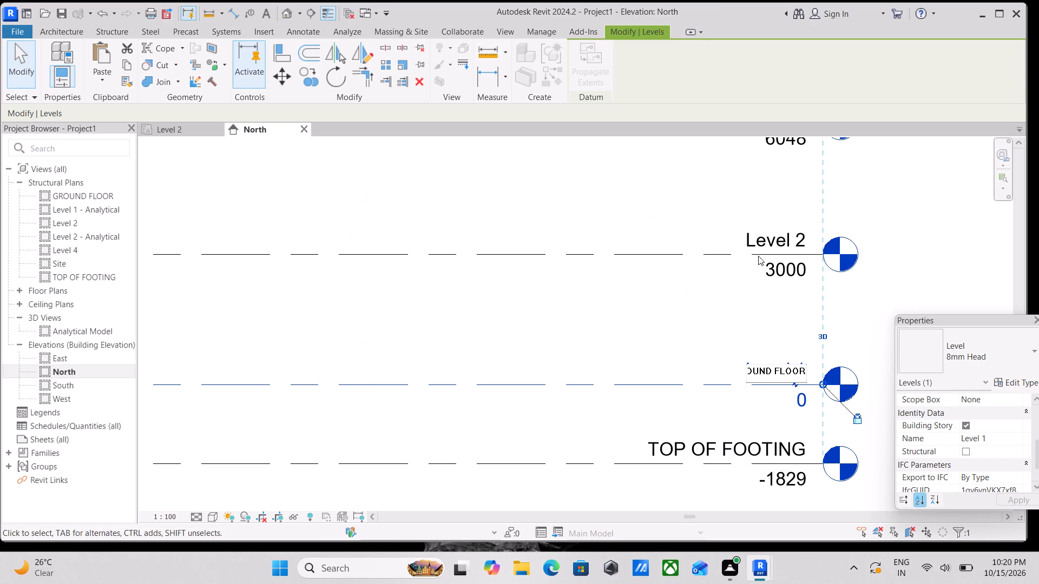
Rename Level 2 as FIRST FLOOR, renaming its corresponding views too.
{"action": "scroll", "coordinate": [764, 256], "scroll_direction": "up", "scroll_amount": 5}
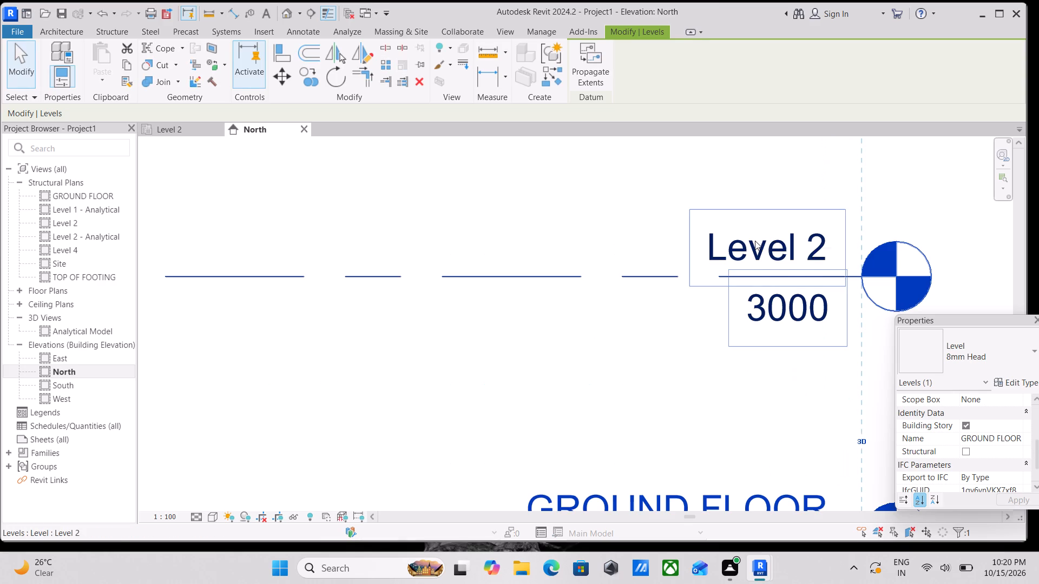
{"action": "double_click", "coordinate": [755, 241]}
{"action": "scroll", "coordinate": [755, 241], "scroll_direction": "down", "scroll_amount": 10}
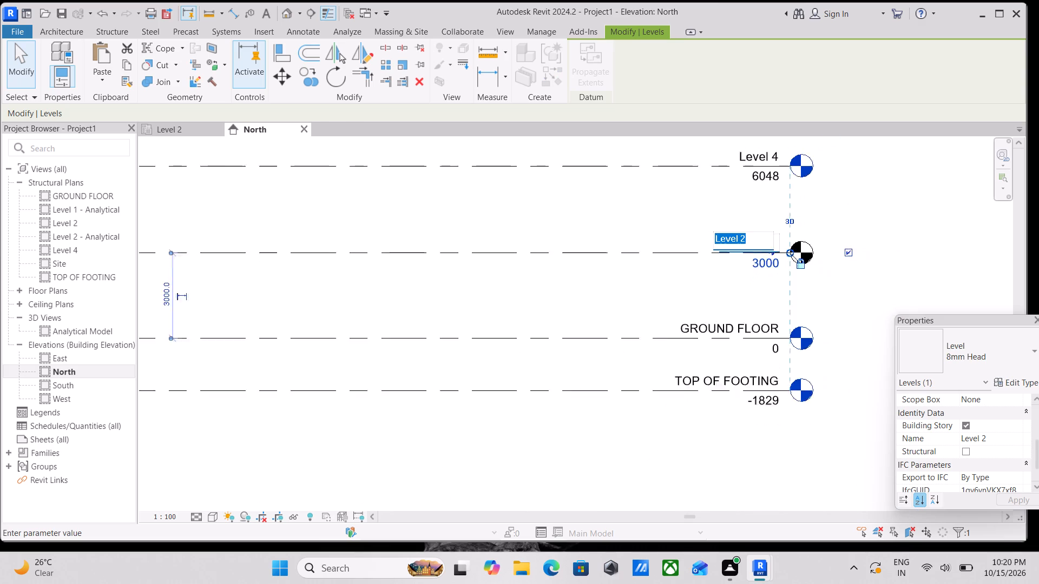
{"action": "key", "text": "d"}
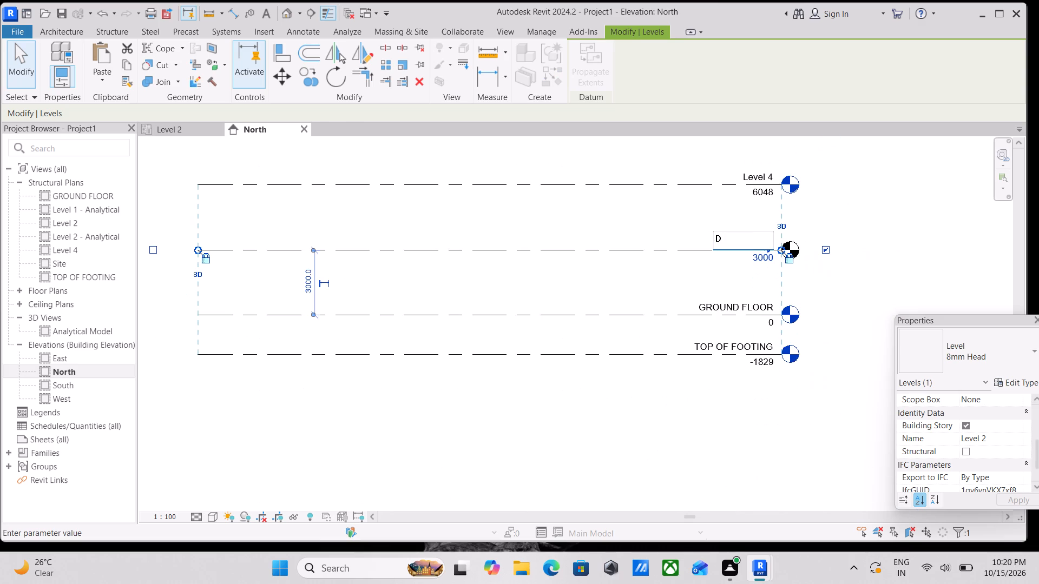
{"action": "key", "text": "BackSpace"}
{"action": "type", "text": "FIRST"}
{"action": "key", "text": "space"}
{"action": "type", "text": "FLOO"}
{"action": "key", "text": "r"}
{"action": "key", "text": "Return"}
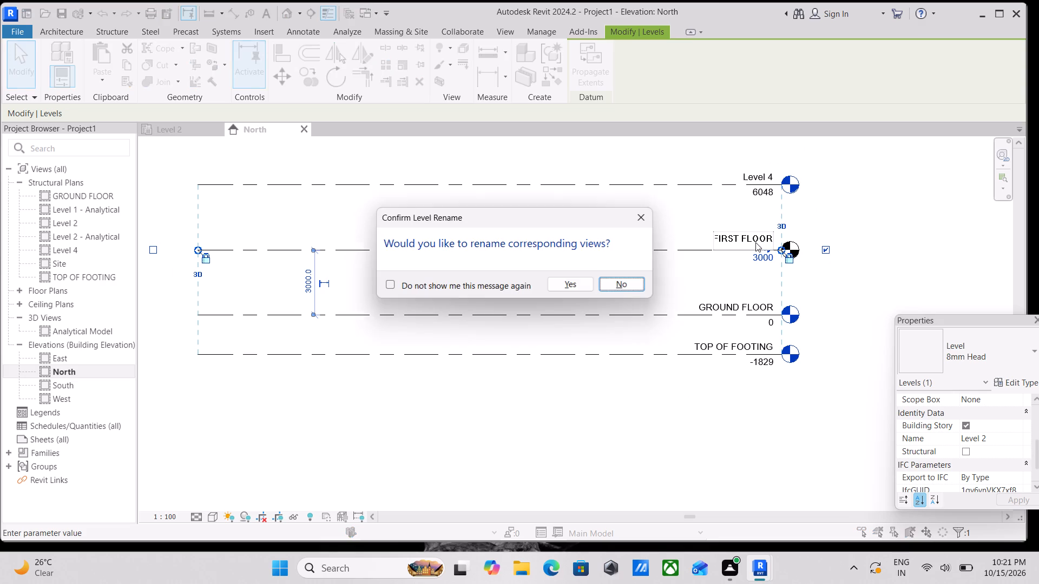
{"action": "left_click", "coordinate": [573, 283]}
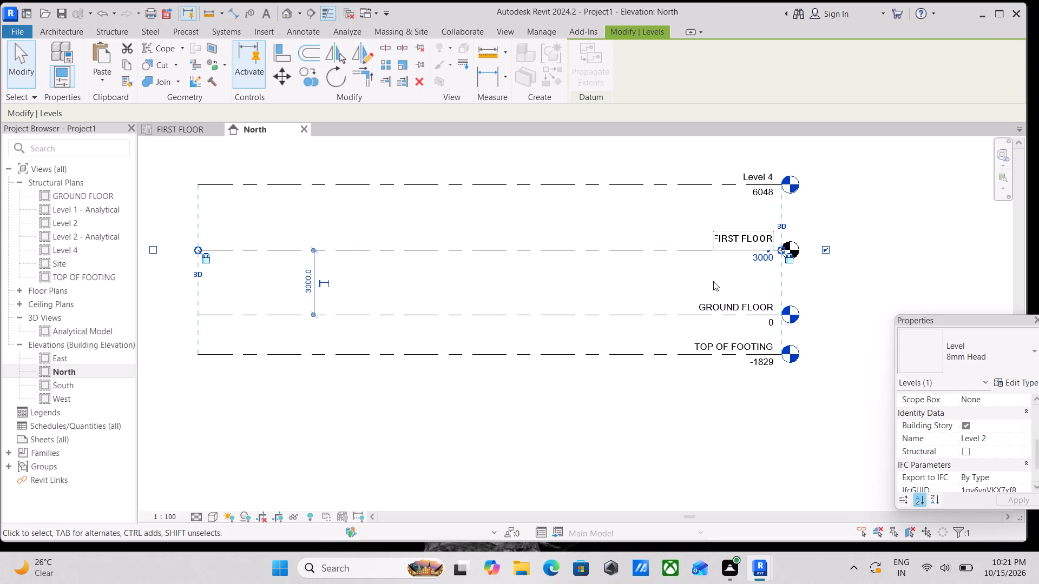
Review the full set of levels, their names and elevations in the North elevation.
{"action": "scroll", "coordinate": [743, 278], "scroll_direction": "up", "scroll_amount": 4}
{"action": "scroll", "coordinate": [644, 282], "scroll_direction": "up", "scroll_amount": 3}
{"action": "scroll", "coordinate": [481, 294], "scroll_direction": "down", "scroll_amount": 5}
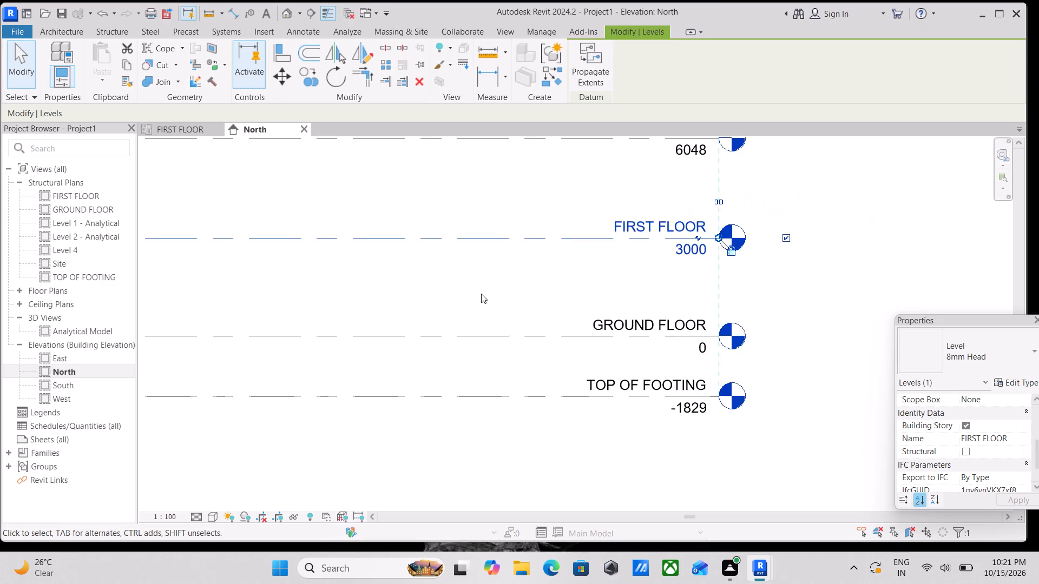
{"action": "scroll", "coordinate": [481, 294], "scroll_direction": "down", "scroll_amount": 1}
{"action": "middle_click_drag", "start_coordinate": [481, 294], "coordinate": [690, 401]}
{"action": "scroll", "coordinate": [417, 401], "scroll_direction": "down", "scroll_amount": 3}
{"action": "middle_click_drag", "start_coordinate": [421, 392], "coordinate": [430, 361]}
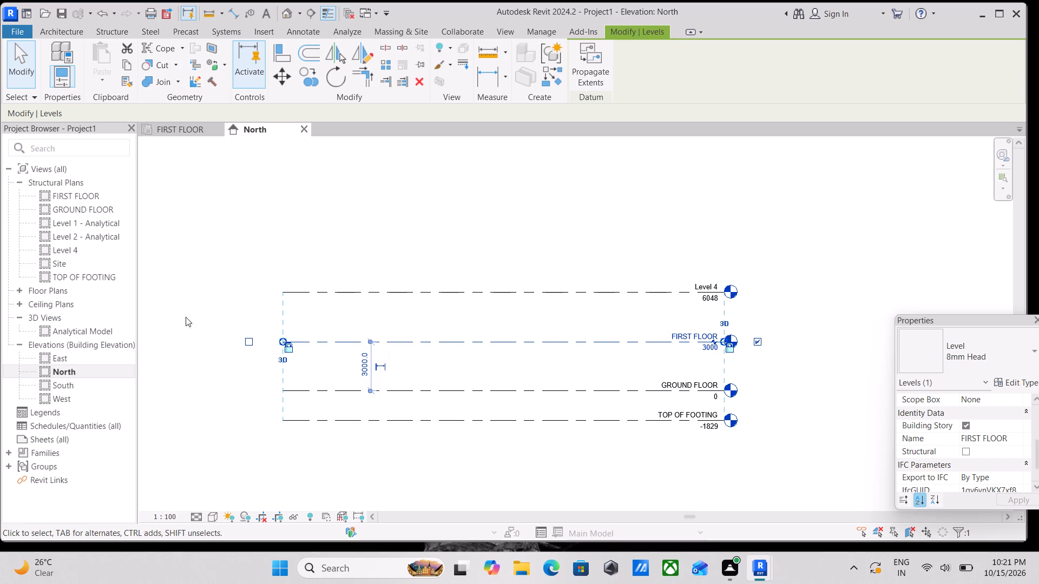
{"action": "scroll", "coordinate": [355, 383], "scroll_direction": "up", "scroll_amount": 2}
{"action": "key", "text": "Escape"}
{"action": "scroll", "coordinate": [708, 423], "scroll_direction": "up", "scroll_amount": 2}
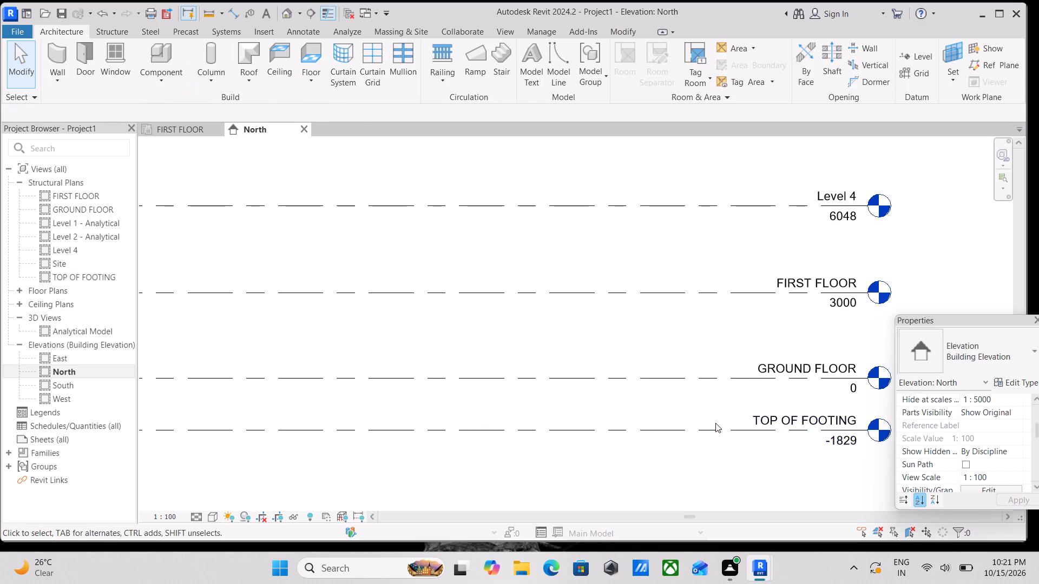
{"action": "scroll", "coordinate": [715, 423], "scroll_direction": "down", "scroll_amount": 2}
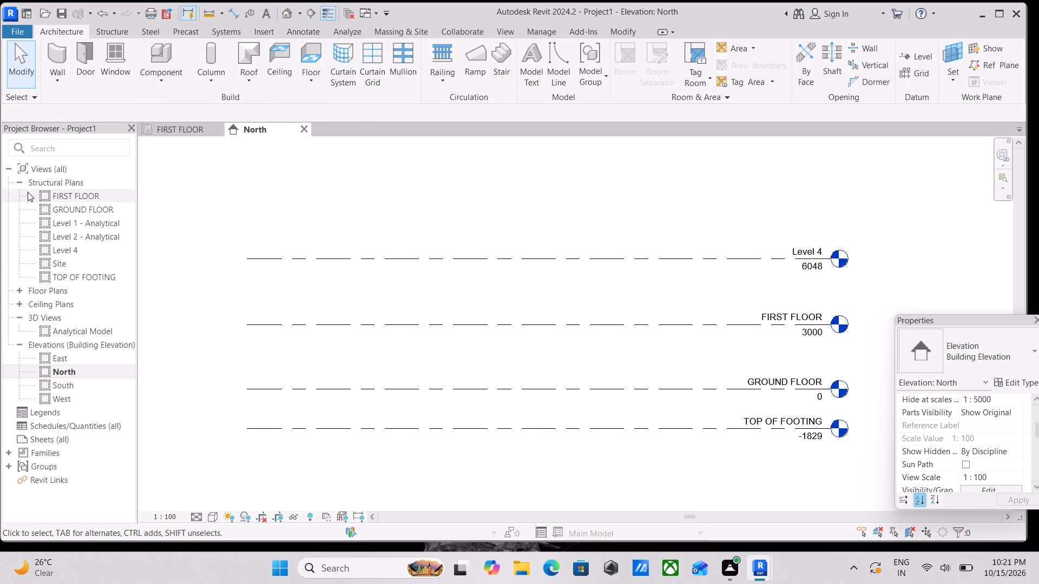
Open the TOP OF FOOTING structural plan, leaving the Level 1 - Analytical plan closed.
{"action": "double_click", "coordinate": [76, 222]}
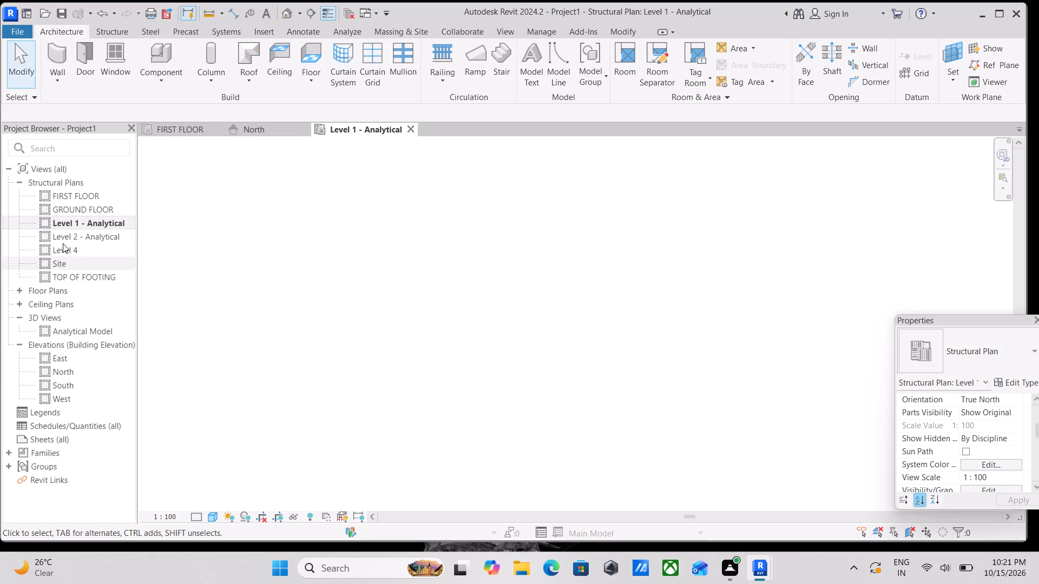
{"action": "double_click", "coordinate": [72, 278]}
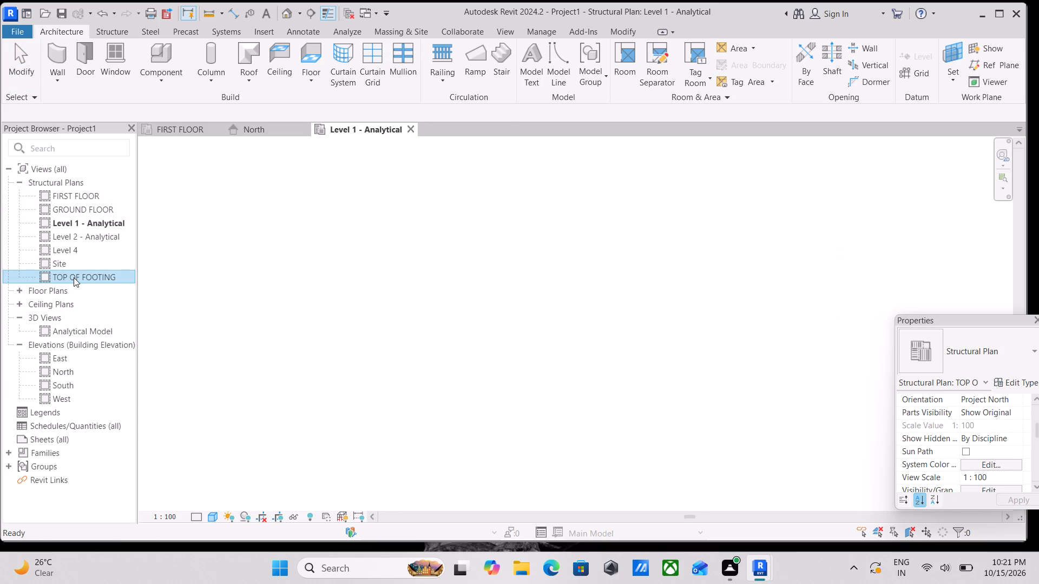
{"action": "left_click", "coordinate": [404, 128]}
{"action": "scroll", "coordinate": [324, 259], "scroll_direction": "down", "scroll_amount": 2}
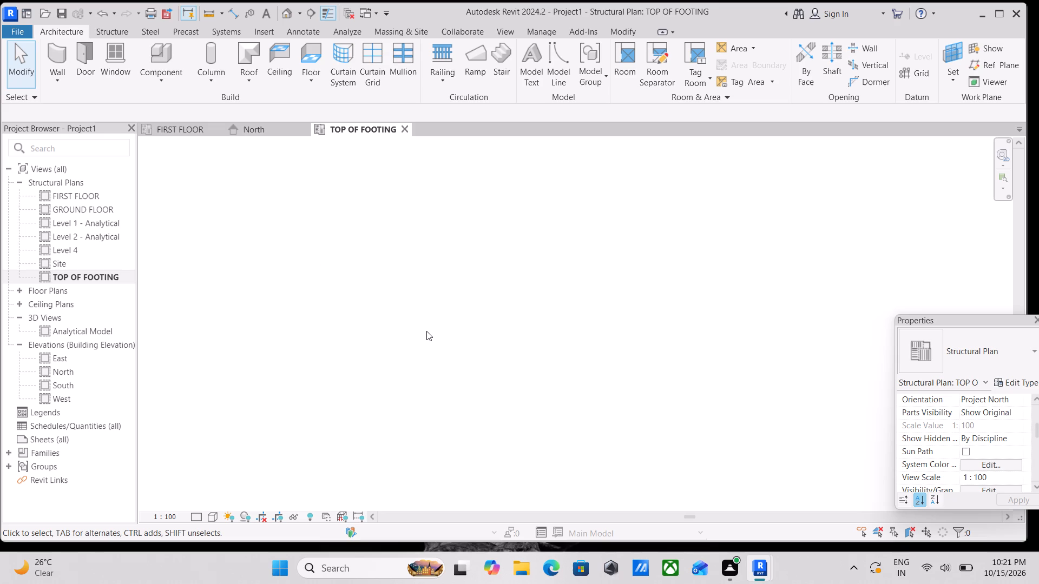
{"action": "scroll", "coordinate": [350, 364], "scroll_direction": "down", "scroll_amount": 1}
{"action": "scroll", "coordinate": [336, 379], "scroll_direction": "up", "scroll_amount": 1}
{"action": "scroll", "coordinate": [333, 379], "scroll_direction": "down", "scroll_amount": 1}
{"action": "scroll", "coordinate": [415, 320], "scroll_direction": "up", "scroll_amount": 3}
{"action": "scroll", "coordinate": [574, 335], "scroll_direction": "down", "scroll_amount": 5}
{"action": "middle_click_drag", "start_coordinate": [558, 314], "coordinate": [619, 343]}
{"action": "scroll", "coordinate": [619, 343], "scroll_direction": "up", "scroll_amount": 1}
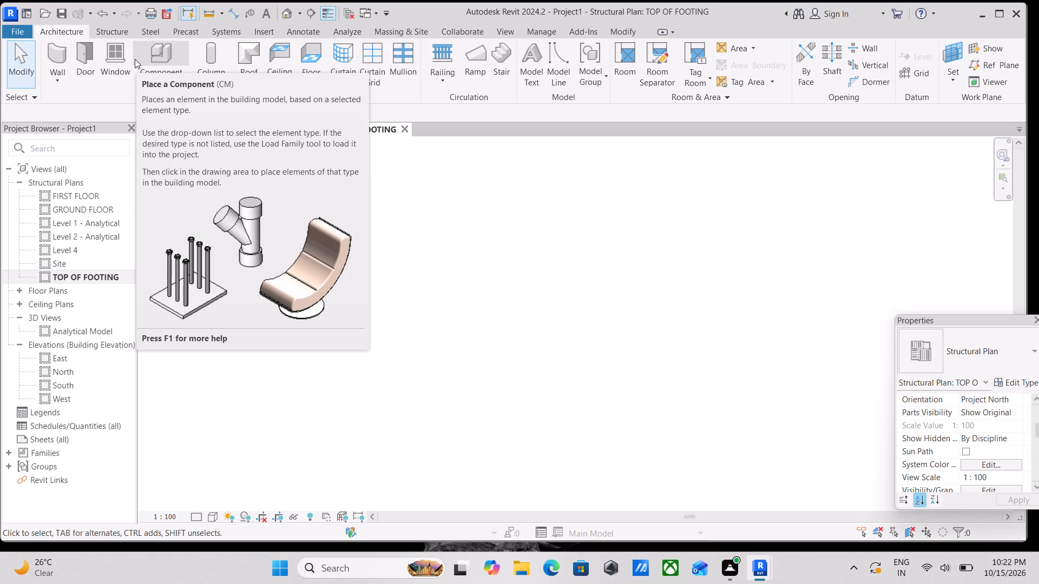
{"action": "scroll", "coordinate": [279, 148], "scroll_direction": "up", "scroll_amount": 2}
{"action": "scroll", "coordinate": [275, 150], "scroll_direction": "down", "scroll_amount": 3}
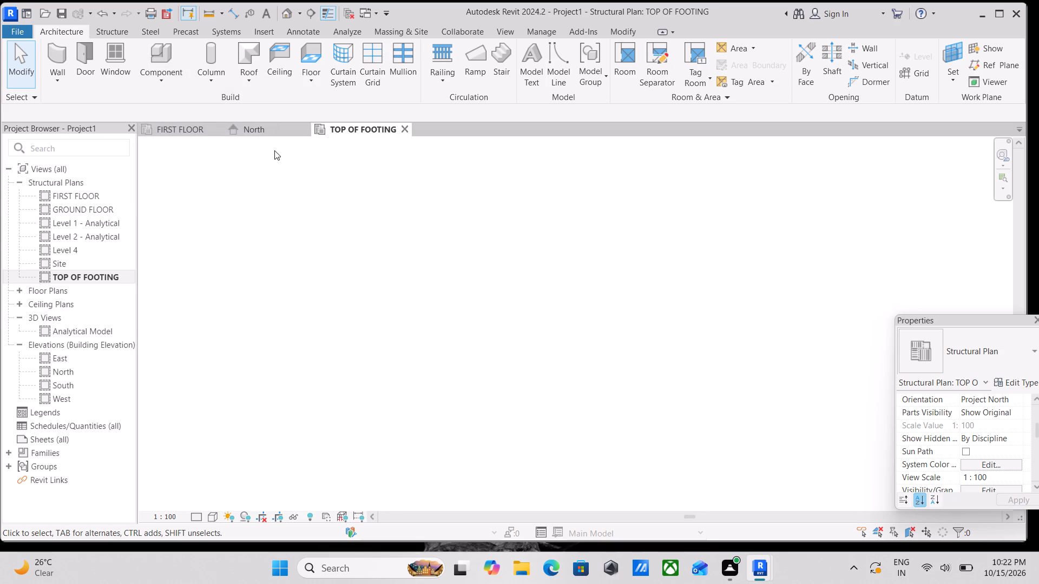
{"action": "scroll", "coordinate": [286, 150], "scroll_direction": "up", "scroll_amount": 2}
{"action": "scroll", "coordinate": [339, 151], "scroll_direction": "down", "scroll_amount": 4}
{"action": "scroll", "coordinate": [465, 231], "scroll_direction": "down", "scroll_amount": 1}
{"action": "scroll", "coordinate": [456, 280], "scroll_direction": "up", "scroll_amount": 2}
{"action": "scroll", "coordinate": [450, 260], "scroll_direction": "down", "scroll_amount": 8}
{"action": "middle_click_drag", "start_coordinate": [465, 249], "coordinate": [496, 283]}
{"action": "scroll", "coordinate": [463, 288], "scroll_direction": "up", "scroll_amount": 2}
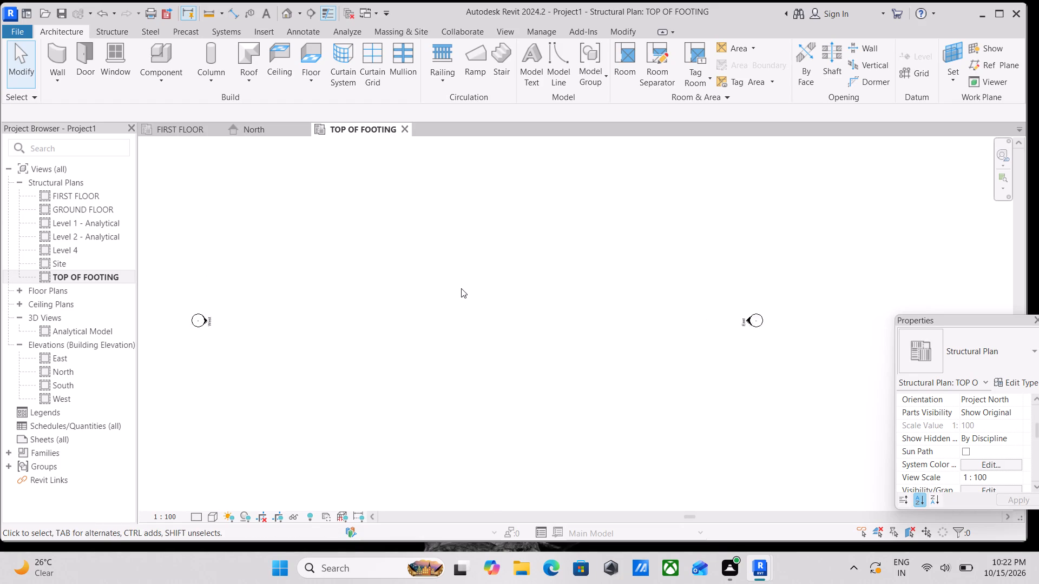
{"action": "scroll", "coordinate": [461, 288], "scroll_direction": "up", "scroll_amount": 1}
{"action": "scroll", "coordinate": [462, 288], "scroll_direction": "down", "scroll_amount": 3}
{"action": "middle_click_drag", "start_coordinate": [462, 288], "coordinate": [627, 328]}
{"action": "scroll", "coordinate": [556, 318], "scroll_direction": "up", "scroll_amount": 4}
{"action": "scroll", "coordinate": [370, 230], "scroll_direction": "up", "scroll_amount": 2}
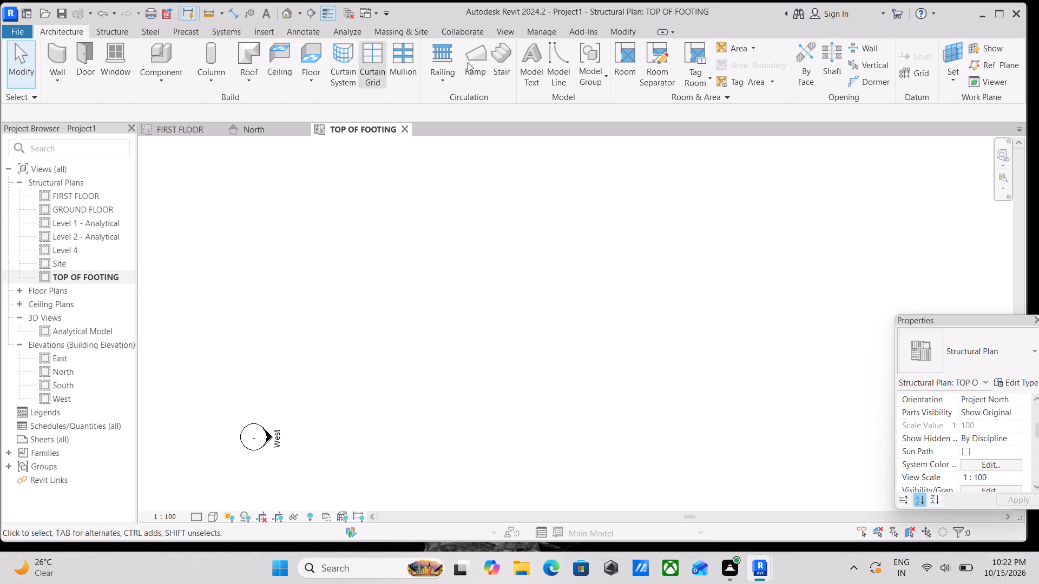
Link AUTOCAD PROJECT 3.dwg from Documents at level TOP OF FOOTING, positioned Auto - Center to Center, with colors preserved.
{"action": "left_click", "coordinate": [273, 28]}
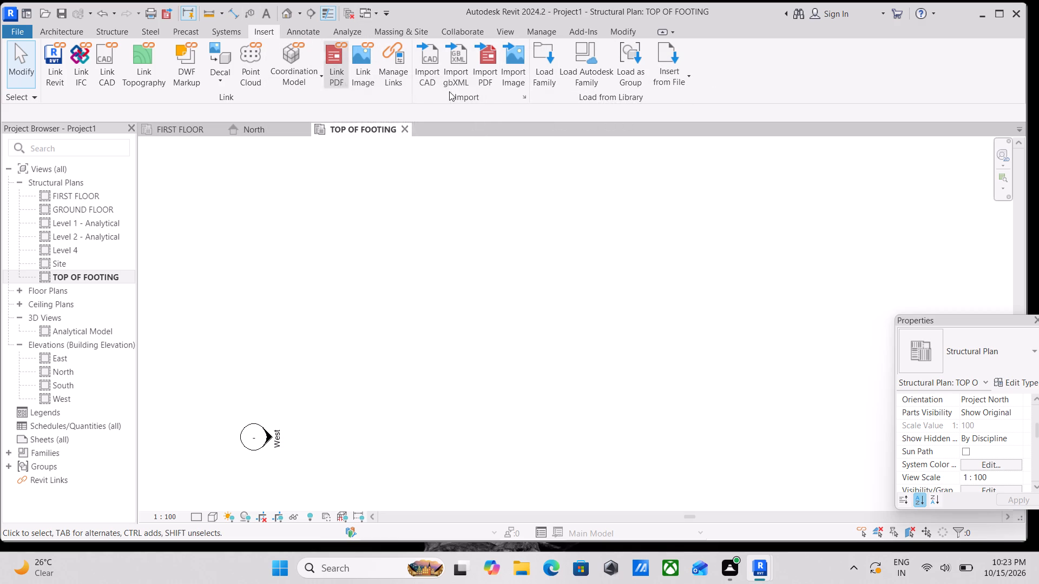
{"action": "left_click", "coordinate": [100, 57]}
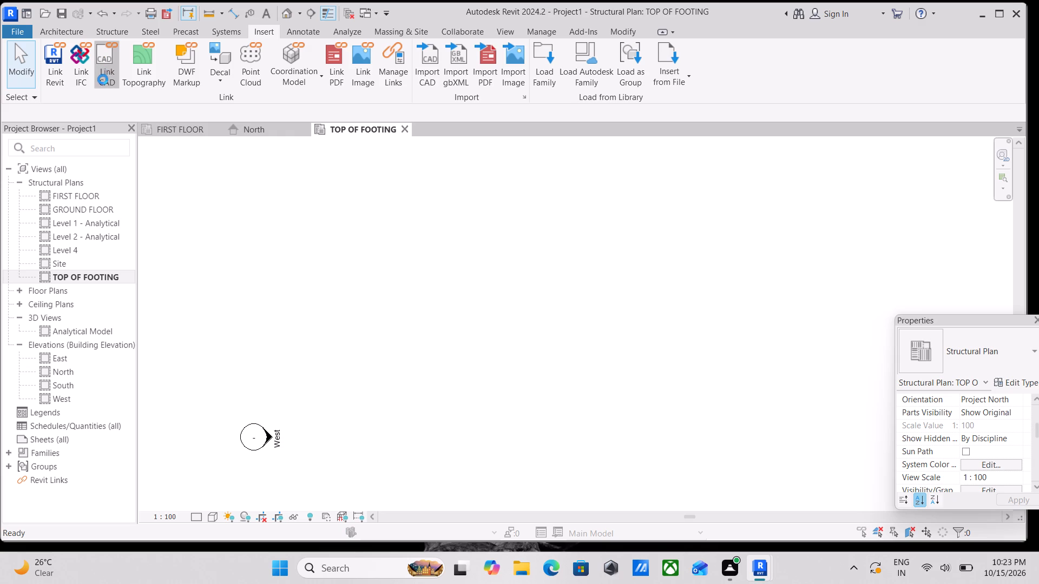
{"action": "scroll", "coordinate": [103, 83], "scroll_direction": "down", "scroll_amount": 2}
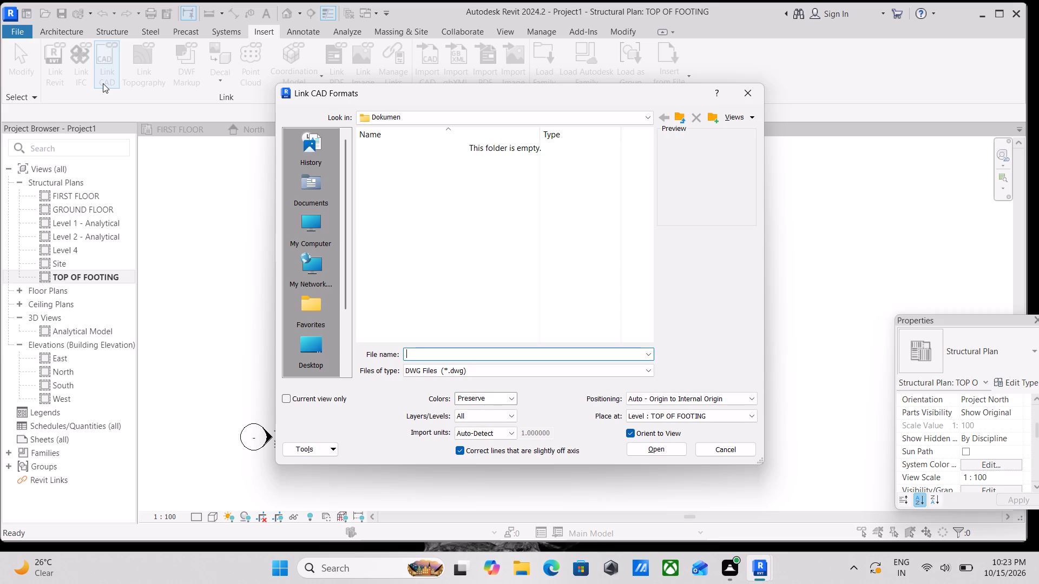
{"action": "scroll", "coordinate": [139, 97], "scroll_direction": "up", "scroll_amount": 1}
{"action": "scroll", "coordinate": [564, 350], "scroll_direction": "down", "scroll_amount": 2}
{"action": "scroll", "coordinate": [365, 155], "scroll_direction": "up", "scroll_amount": 3}
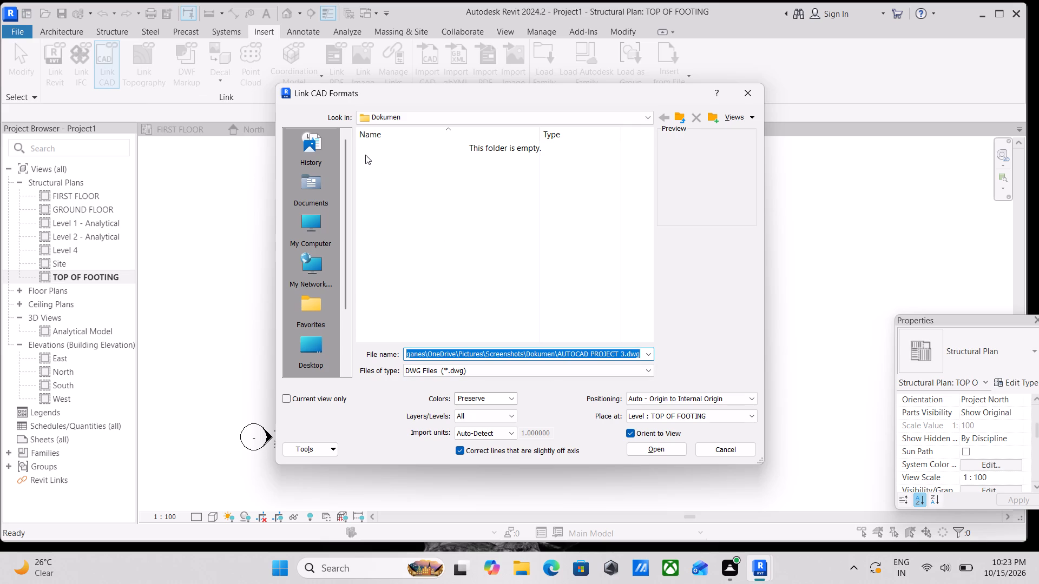
{"action": "double_click", "coordinate": [313, 182]}
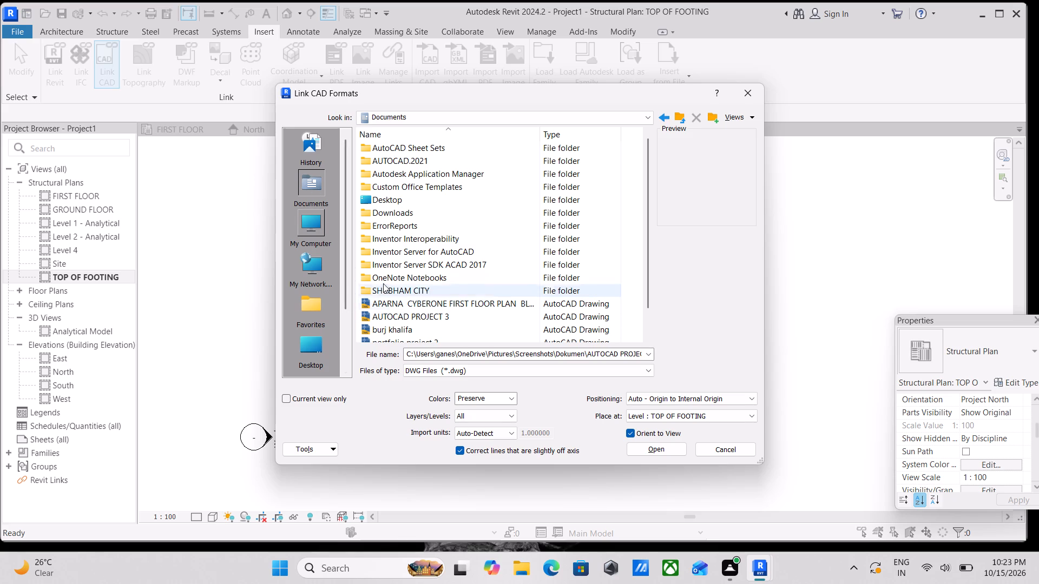
{"action": "scroll", "coordinate": [373, 328], "scroll_direction": "down", "scroll_amount": 1}
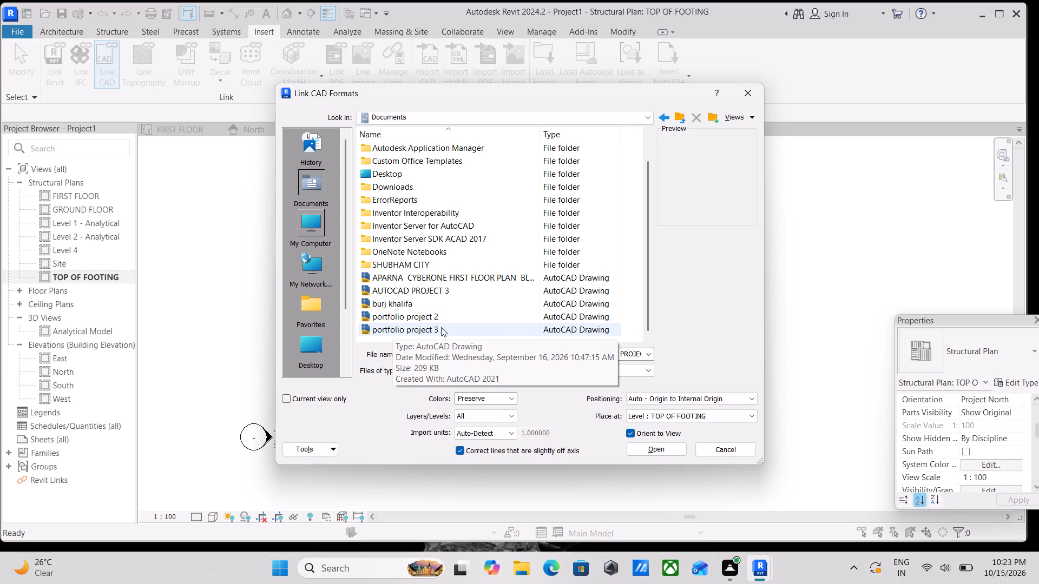
{"action": "left_click", "coordinate": [436, 291]}
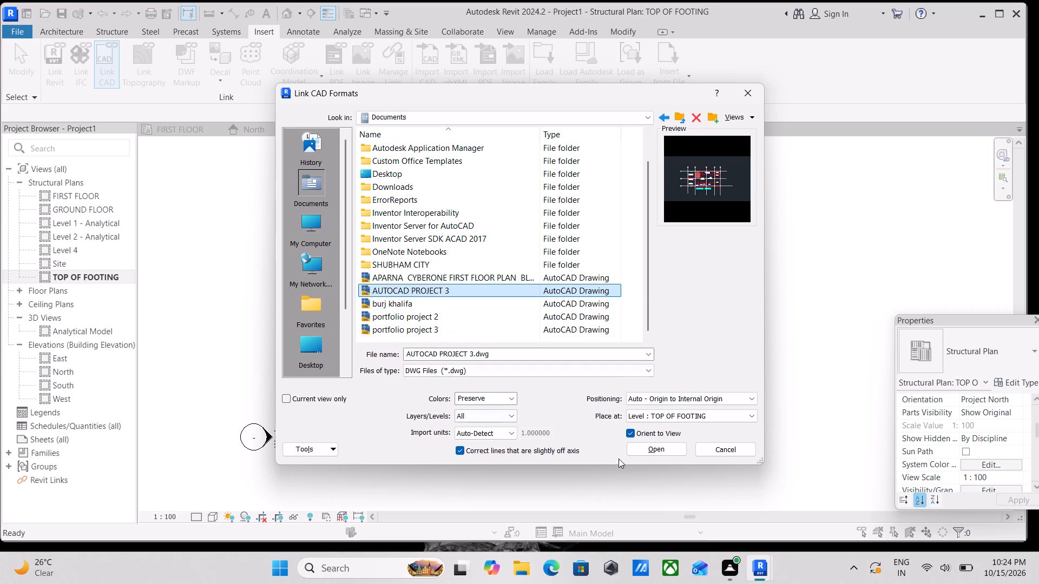
{"action": "left_click", "coordinate": [718, 394]}
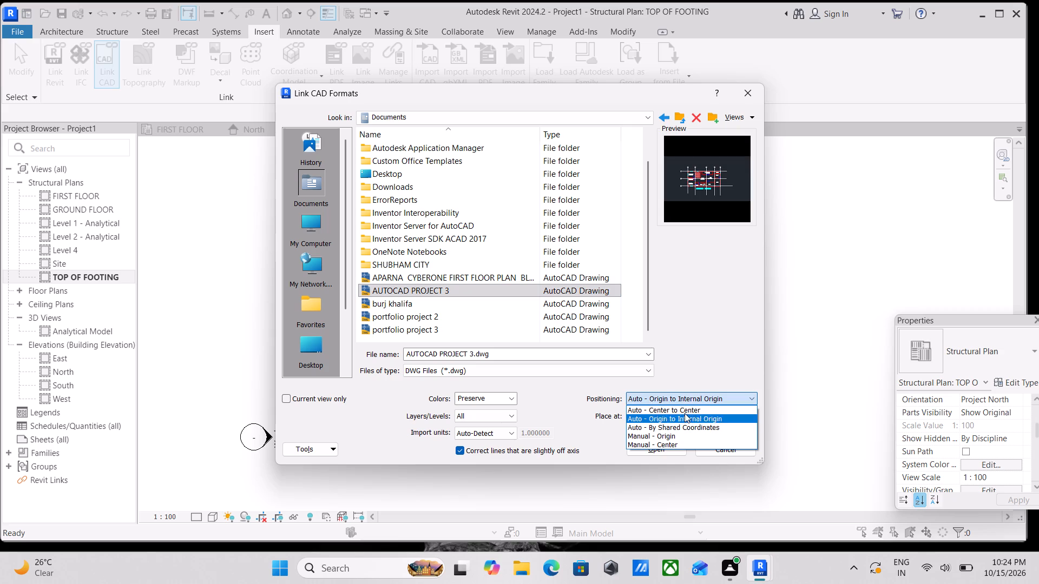
{"action": "left_click", "coordinate": [685, 412]}
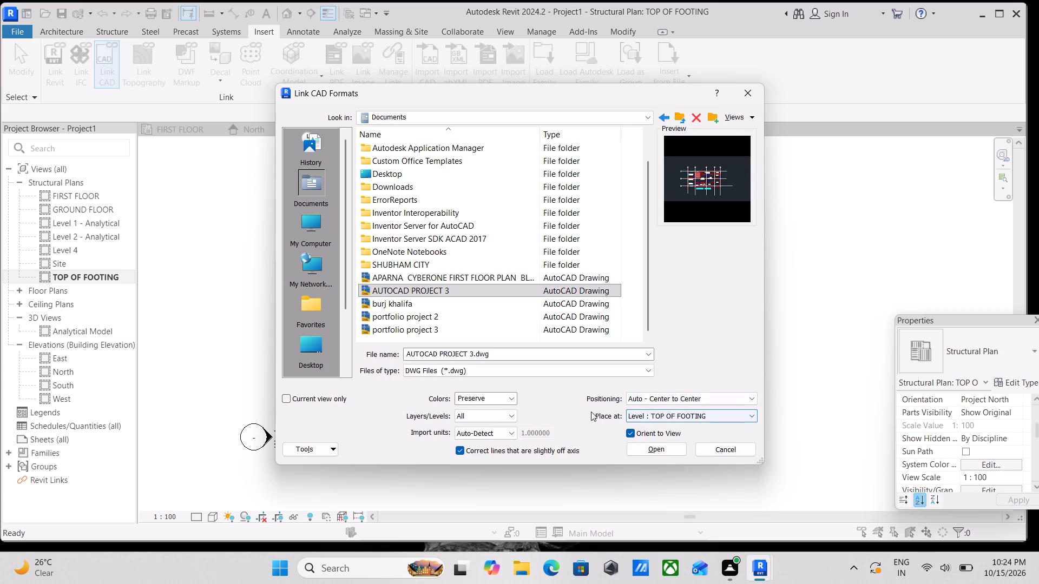
{"action": "left_click", "coordinate": [507, 400]}
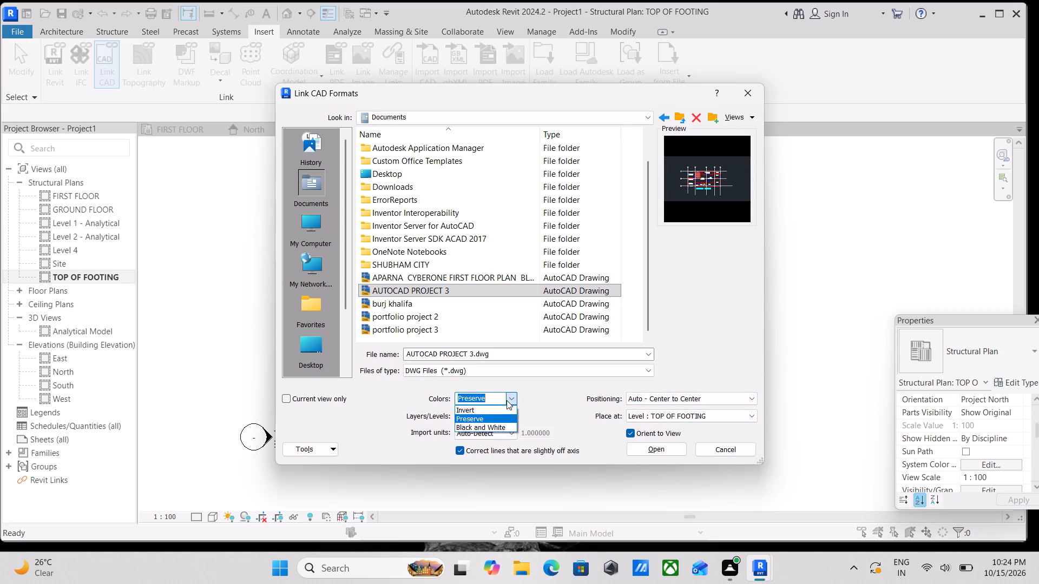
{"action": "left_click", "coordinate": [507, 400]}
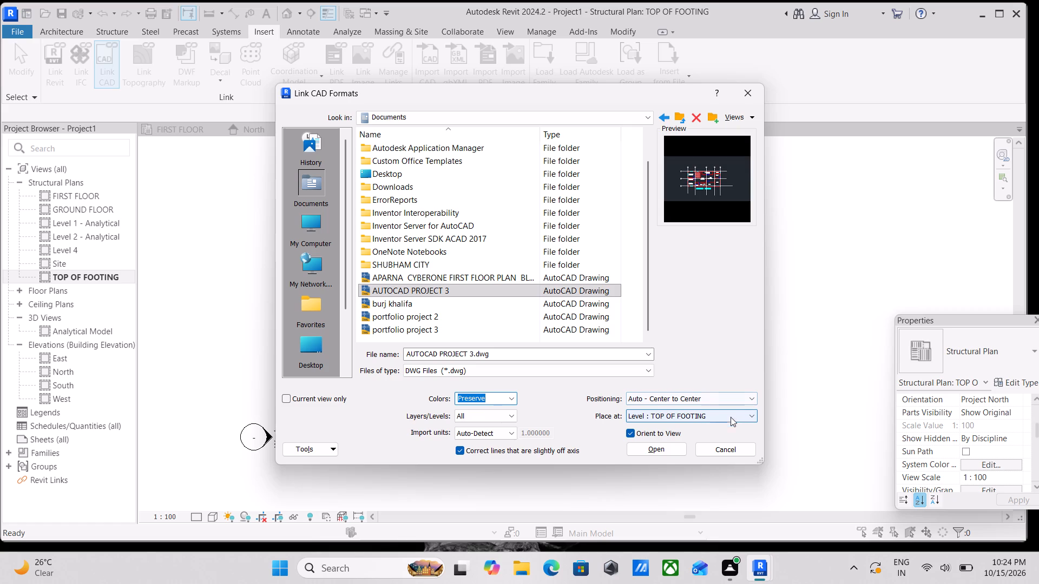
{"action": "left_click", "coordinate": [673, 450]}
Examine the linked drawing's floor layouts, especially the gridded ground floor plan with its column positions and grid bubbles.
{"action": "scroll", "coordinate": [489, 370], "scroll_direction": "up", "scroll_amount": 2}
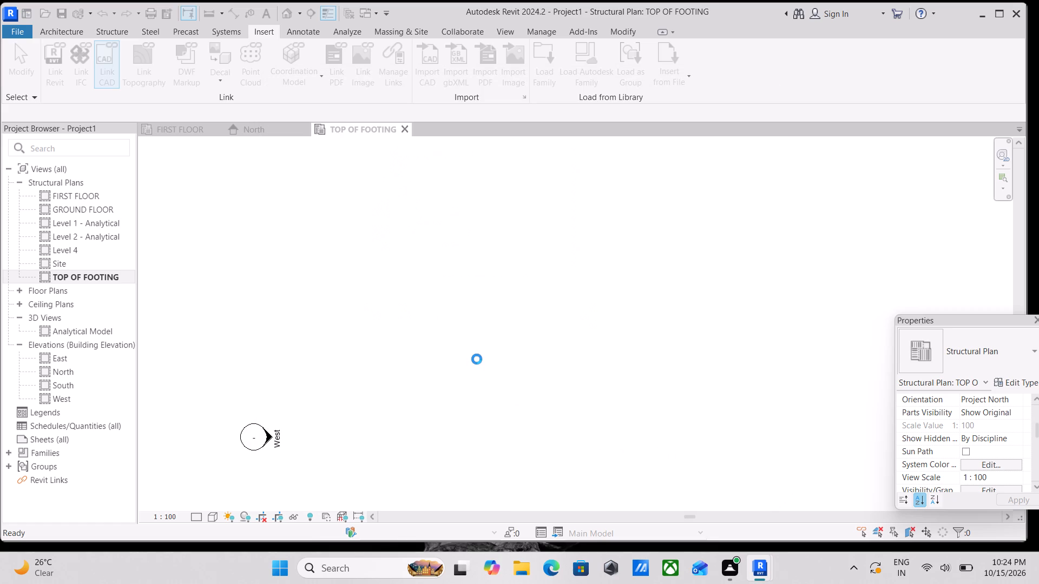
{"action": "scroll", "coordinate": [477, 359], "scroll_direction": "up", "scroll_amount": 2}
{"action": "scroll", "coordinate": [482, 355], "scroll_direction": "down", "scroll_amount": 11}
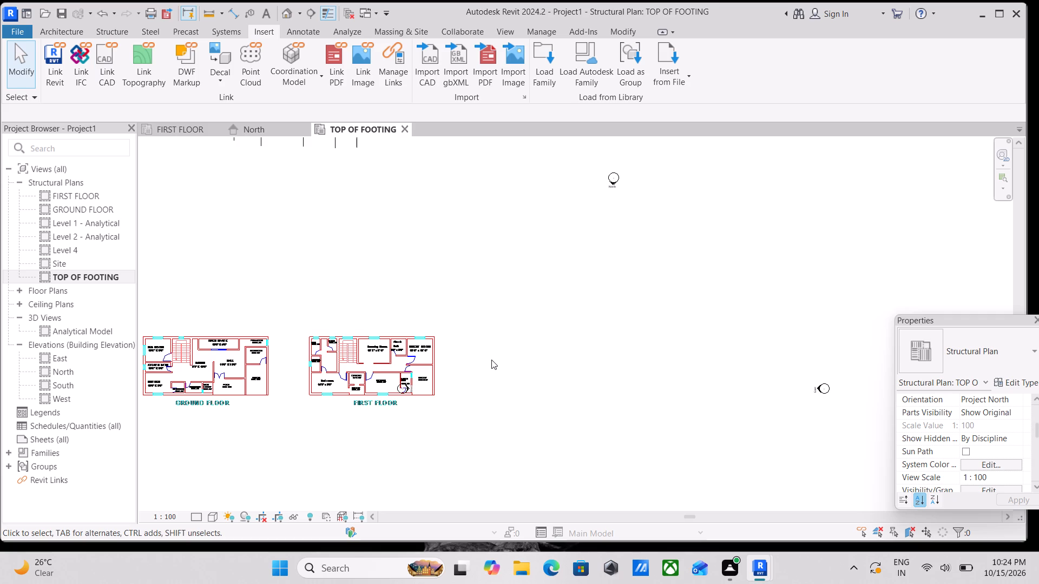
{"action": "scroll", "coordinate": [491, 360], "scroll_direction": "up", "scroll_amount": 1}
{"action": "scroll", "coordinate": [398, 357], "scroll_direction": "up", "scroll_amount": 3}
{"action": "scroll", "coordinate": [442, 310], "scroll_direction": "down", "scroll_amount": 4}
{"action": "scroll", "coordinate": [373, 303], "scroll_direction": "down", "scroll_amount": 3}
{"action": "middle_click_drag", "start_coordinate": [383, 307], "coordinate": [555, 416]}
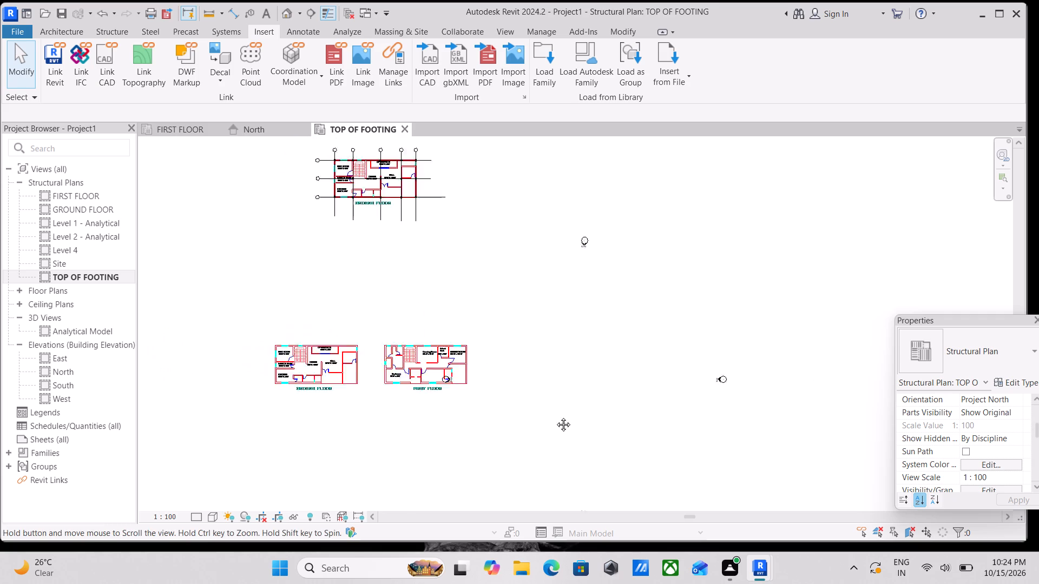
{"action": "middle_click_drag", "start_coordinate": [555, 416], "coordinate": [566, 429]}
{"action": "scroll", "coordinate": [435, 227], "scroll_direction": "up", "scroll_amount": 5}
{"action": "scroll", "coordinate": [502, 290], "scroll_direction": "up", "scroll_amount": 9}
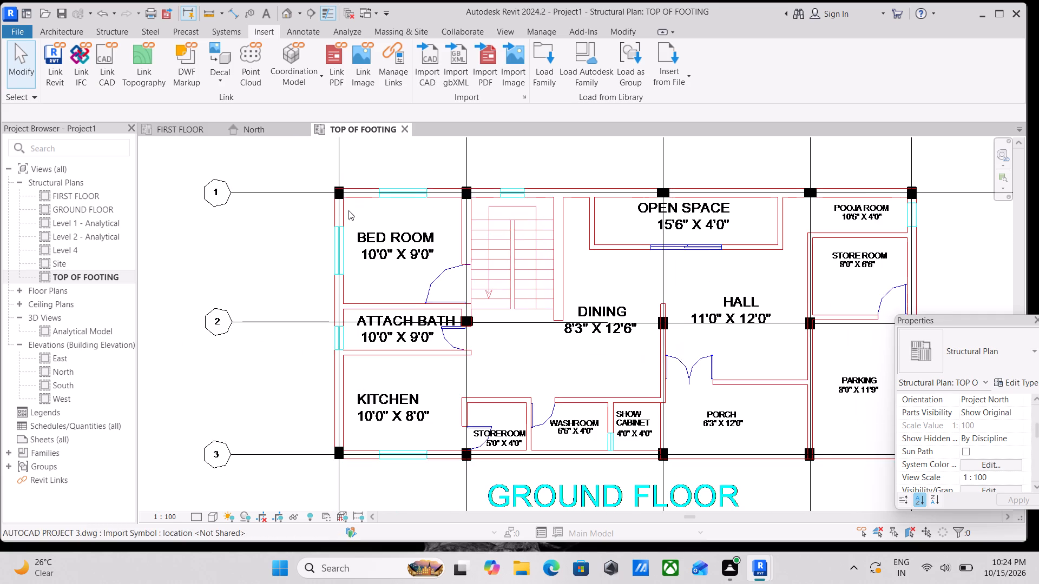
{"action": "middle_click_drag", "start_coordinate": [348, 210], "coordinate": [345, 268]}
{"action": "scroll", "coordinate": [345, 268], "scroll_direction": "up", "scroll_amount": 1}
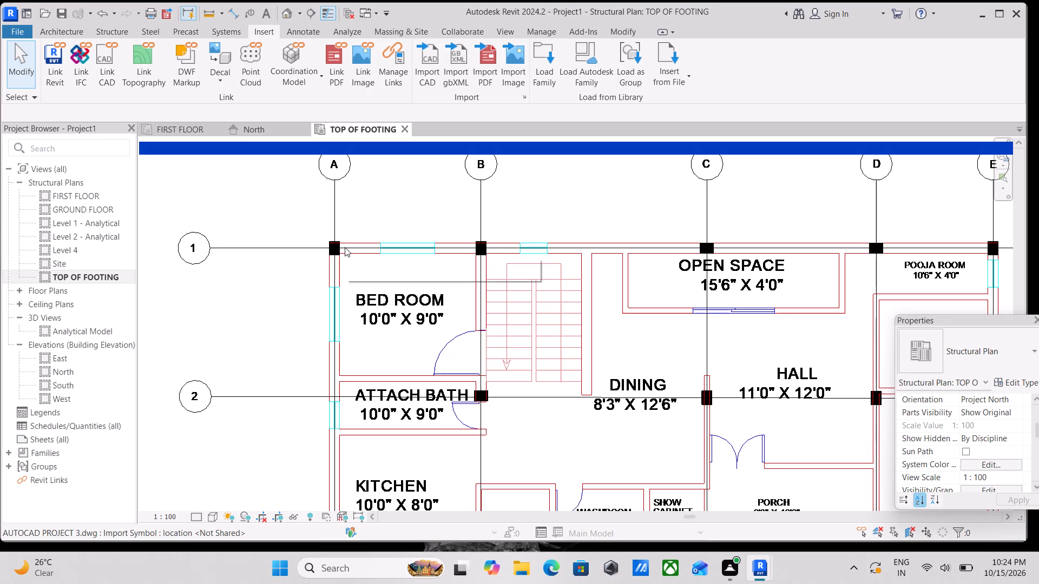
{"action": "left_click", "coordinate": [345, 247]}
{"action": "scroll", "coordinate": [345, 247], "scroll_direction": "down", "scroll_amount": 4}
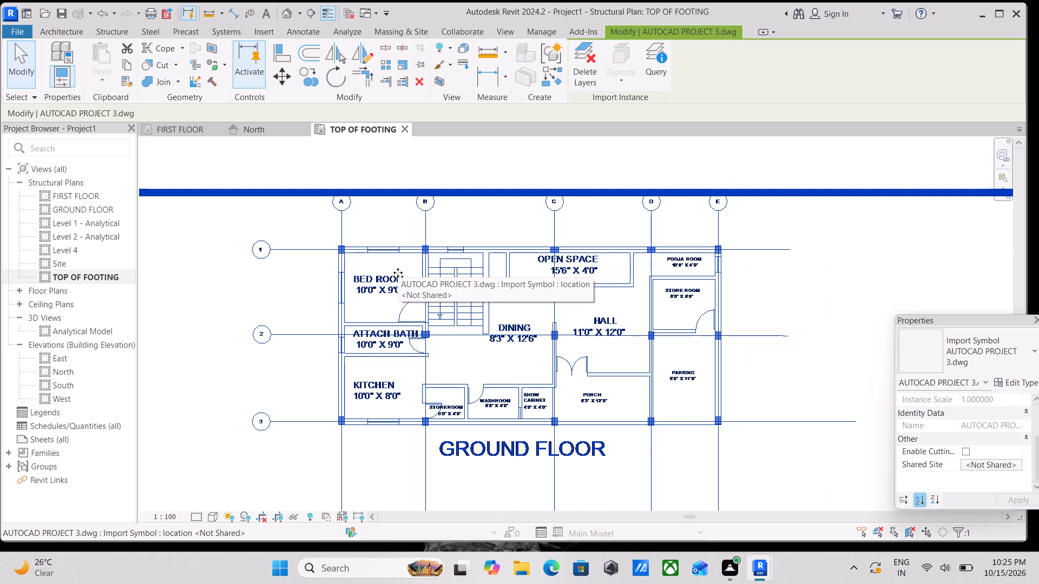
{"action": "scroll", "coordinate": [415, 317], "scroll_direction": "up", "scroll_amount": 1}
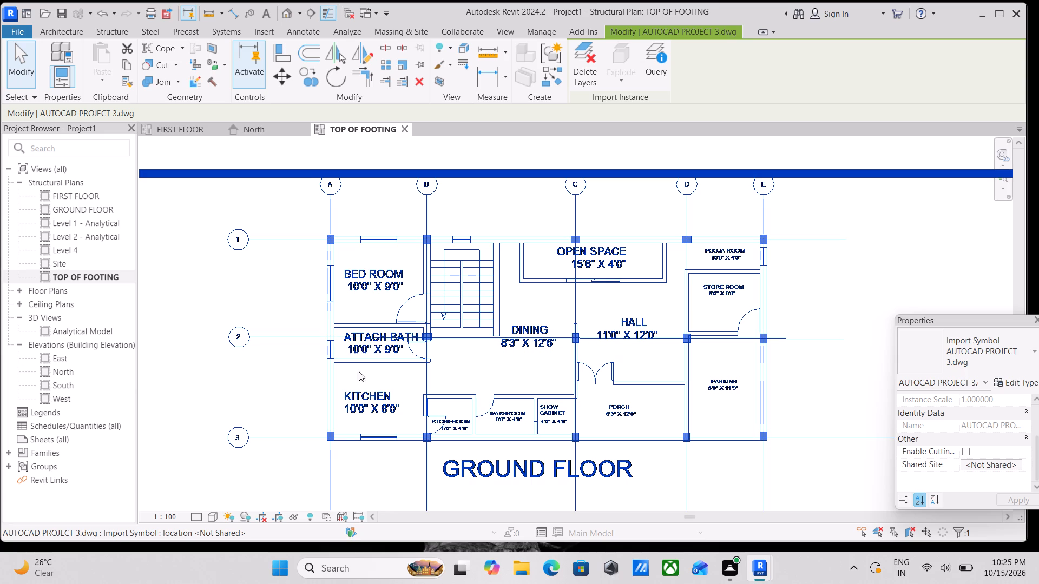
{"action": "scroll", "coordinate": [411, 443], "scroll_direction": "up", "scroll_amount": 1}
{"action": "scroll", "coordinate": [365, 414], "scroll_direction": "down", "scroll_amount": 1}
{"action": "scroll", "coordinate": [371, 324], "scroll_direction": "down", "scroll_amount": 1}
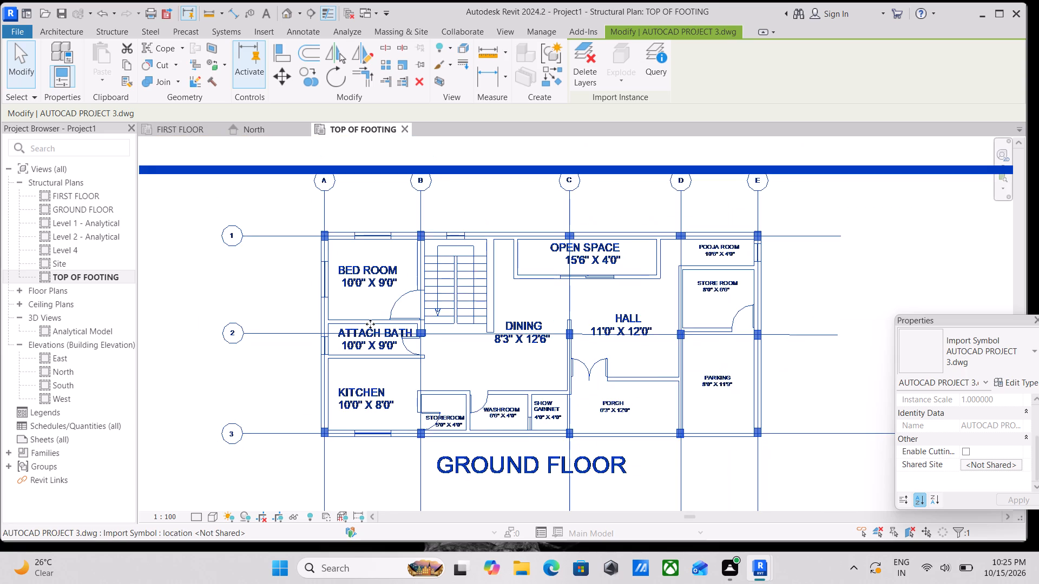
{"action": "middle_click_drag", "start_coordinate": [390, 329], "coordinate": [521, 308]}
{"action": "scroll", "coordinate": [524, 307], "scroll_direction": "up", "scroll_amount": 1}
{"action": "scroll", "coordinate": [427, 247], "scroll_direction": "down", "scroll_amount": 2}
{"action": "scroll", "coordinate": [373, 212], "scroll_direction": "down", "scroll_amount": 3}
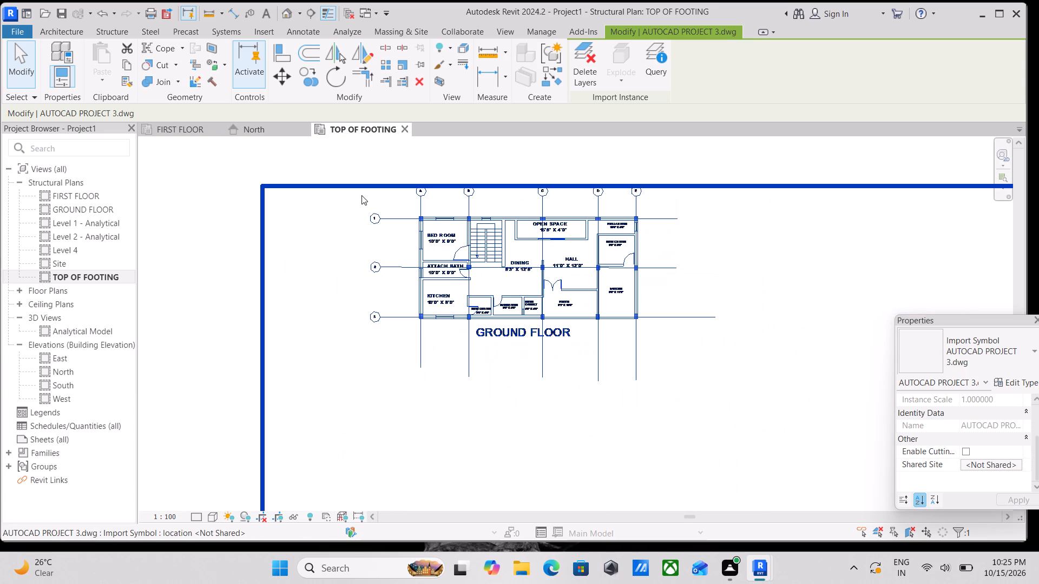
{"action": "scroll", "coordinate": [404, 215], "scroll_direction": "up", "scroll_amount": 10}
{"action": "scroll", "coordinate": [463, 217], "scroll_direction": "down", "scroll_amount": 2}
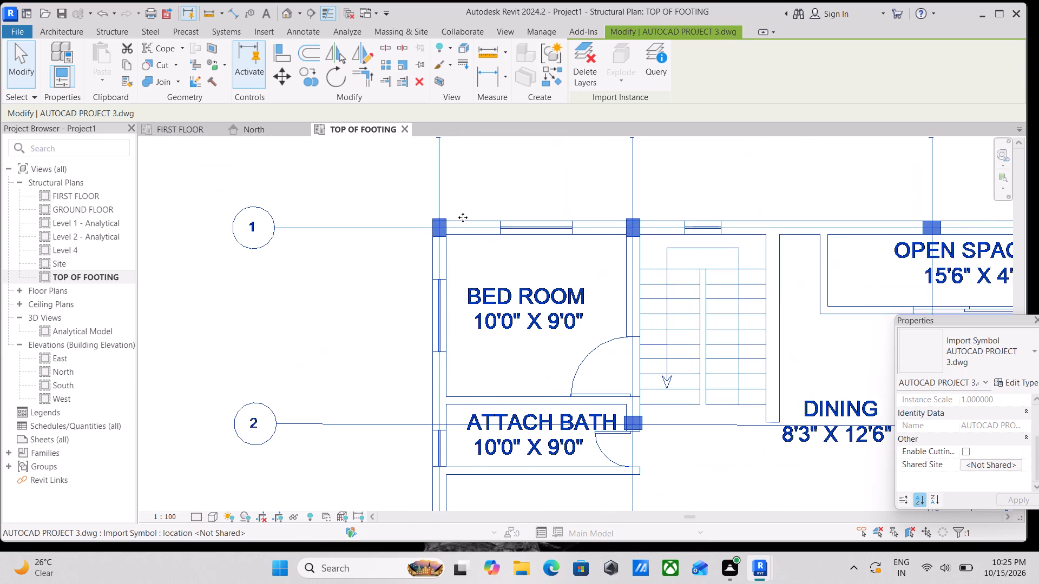
{"action": "middle_click_drag", "start_coordinate": [463, 217], "coordinate": [485, 271]}
{"action": "scroll", "coordinate": [486, 273], "scroll_direction": "up", "scroll_amount": 1}
{"action": "scroll", "coordinate": [377, 185], "scroll_direction": "down", "scroll_amount": 3}
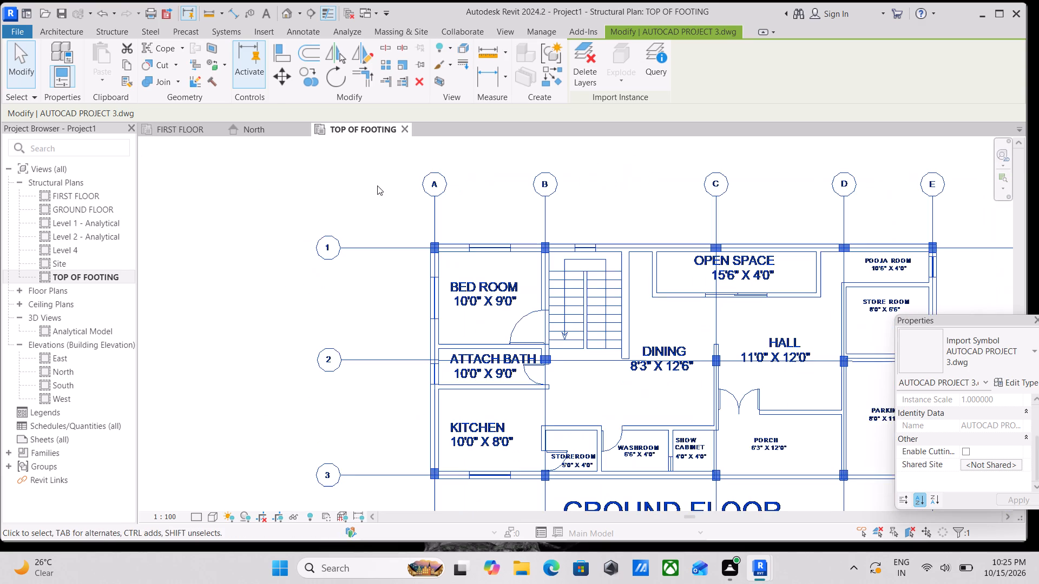
{"action": "scroll", "coordinate": [364, 187], "scroll_direction": "down", "scroll_amount": 3}
{"action": "scroll", "coordinate": [368, 248], "scroll_direction": "down", "scroll_amount": 2}
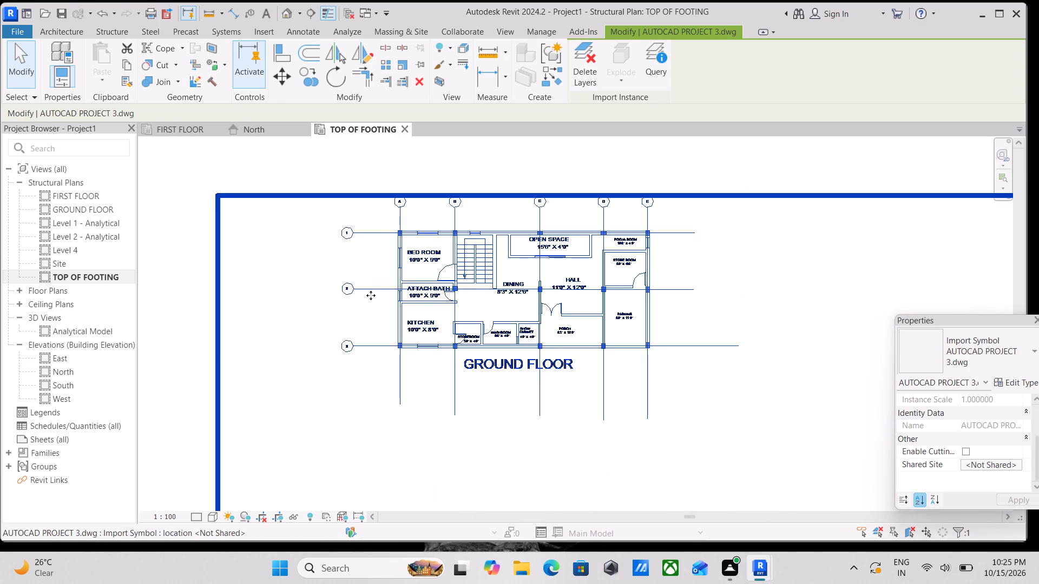
Nudge the linked AUTOCAD PROJECT 3.dwg east until its gridded ground floor plan lines up horizontally with the north and south elevation markers.
{"action": "left_click", "coordinate": [358, 292]}
{"action": "scroll", "coordinate": [482, 290], "scroll_direction": "down", "scroll_amount": 9}
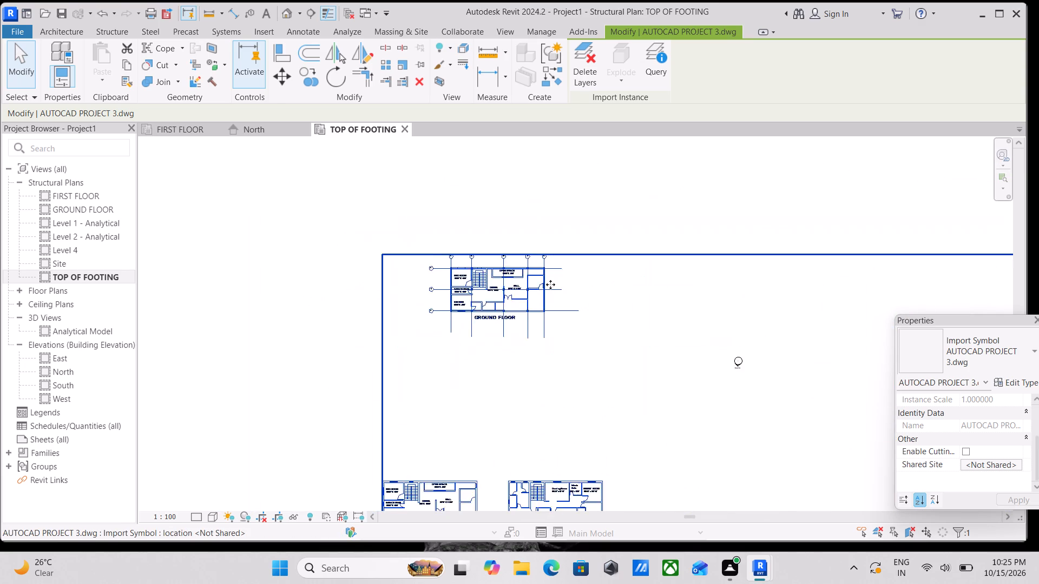
{"action": "middle_click_drag", "start_coordinate": [550, 283], "coordinate": [458, 185]}
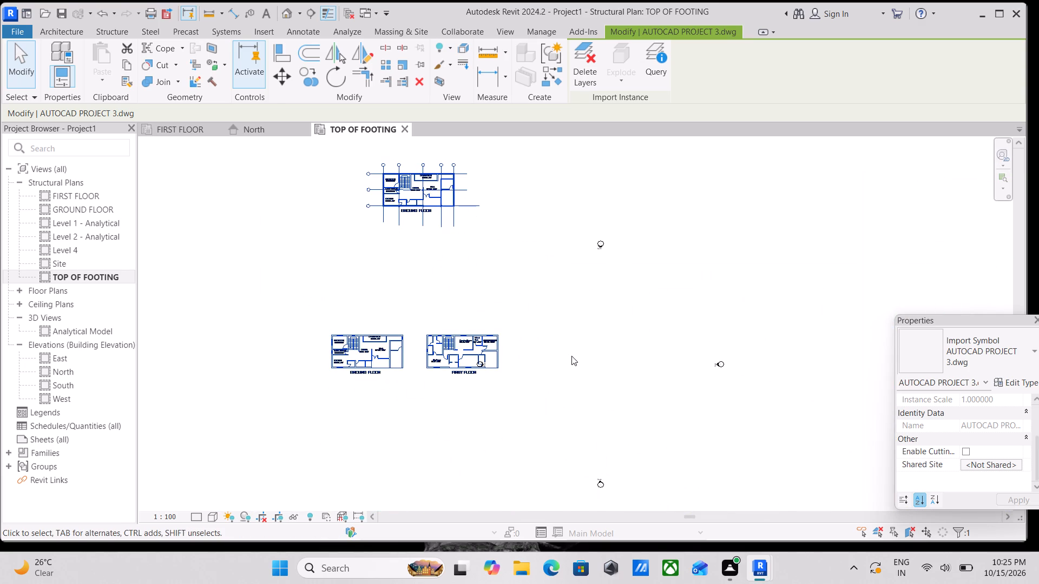
{"action": "key", "text": "Down"}
{"action": "key", "text": "Down"}
{"action": "key", "text": "Down"}
{"action": "key", "text": "Down"}
{"action": "key", "text": "Down"}
{"action": "key", "text": "Down"}
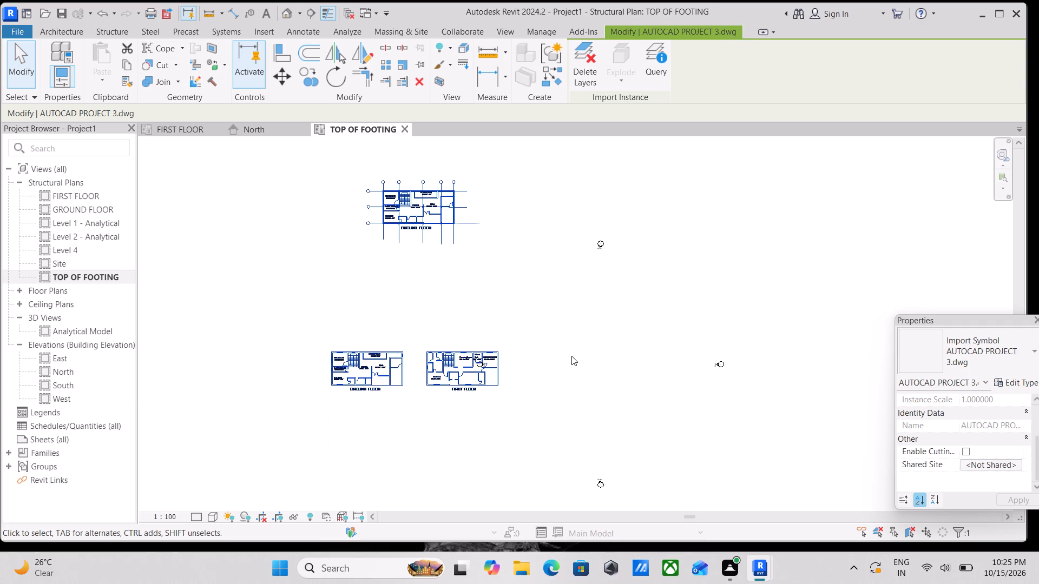
{"action": "key", "text": "Right"}
{"action": "key", "text": "Right"}
{"action": "key", "text": "Right"}
{"action": "key", "text": "Right"}
{"action": "key", "text": "Right"}
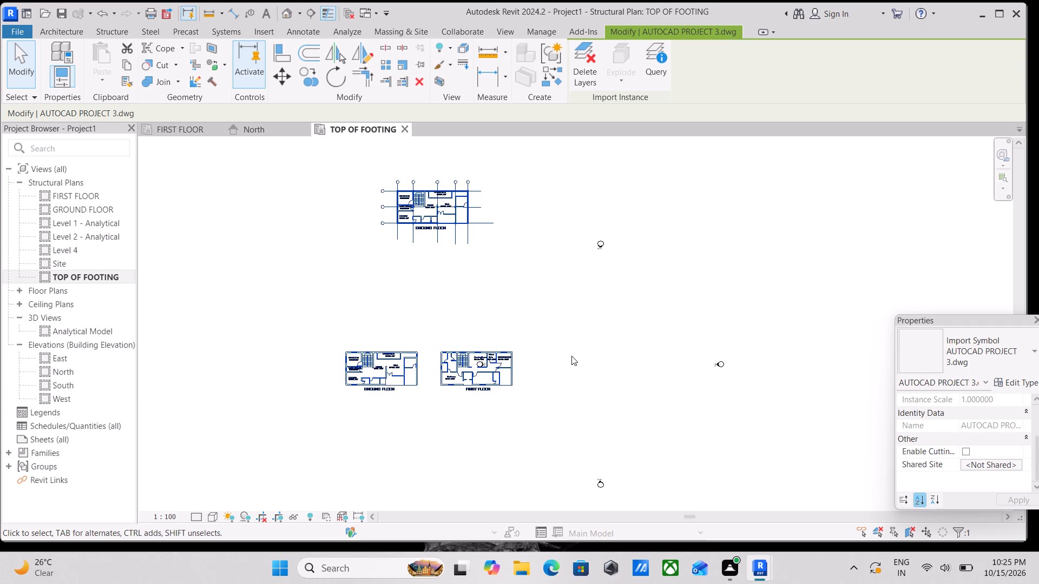
{"action": "key", "text": "Right"}
{"action": "key", "text": "Down"}
{"action": "key", "text": "Down"}
{"action": "key", "text": "Right"}
{"action": "key", "text": "Right"}
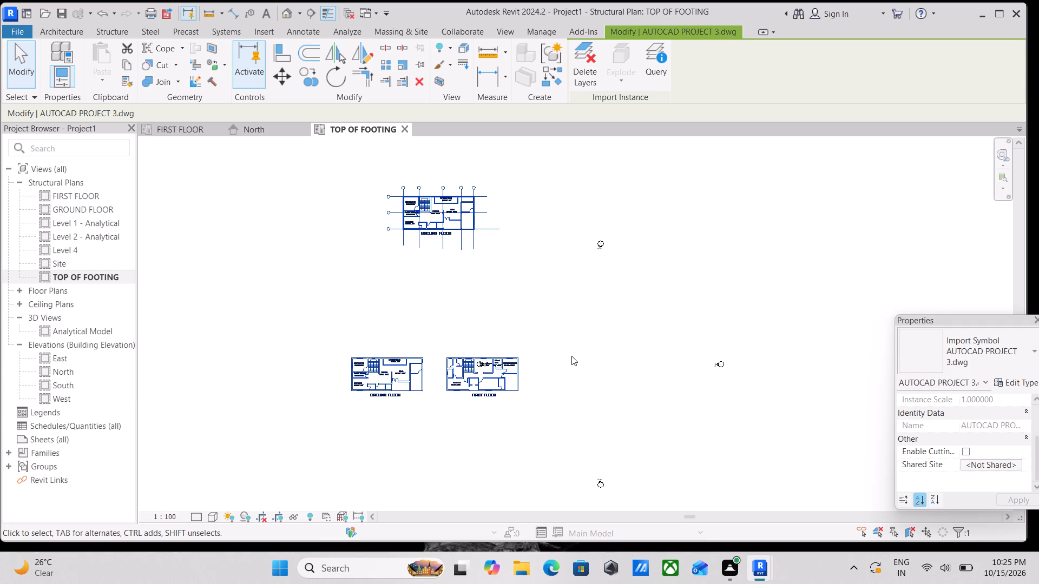
{"action": "key", "text": "Right"}
{"action": "key", "text": "Right"}
{"action": "key", "text": "Right"}
{"action": "key", "text": "Right"}
{"action": "key", "text": "Right"}
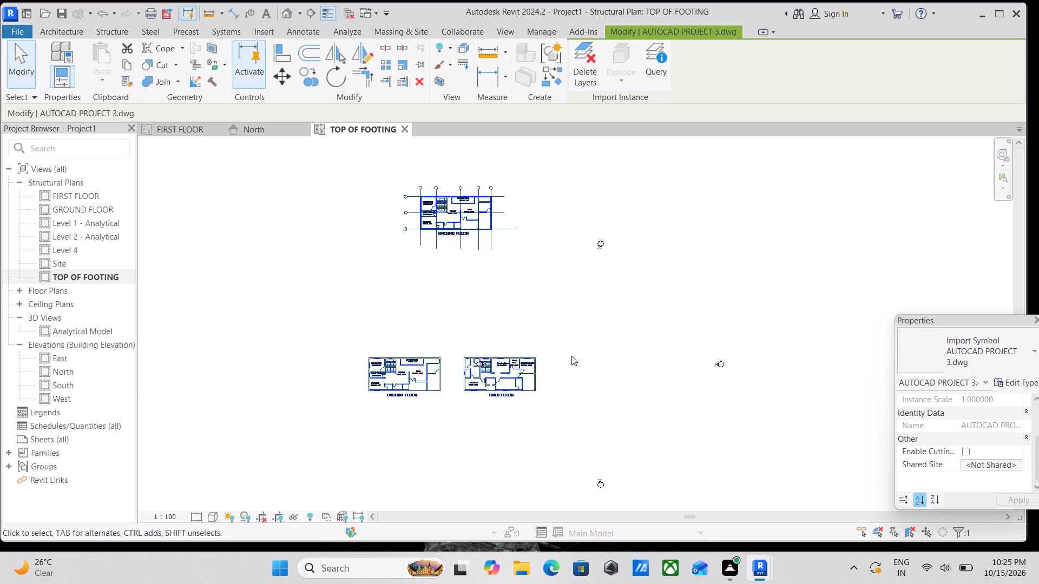
{"action": "key", "text": "Right"}
{"action": "key", "text": "Right"}
{"action": "key", "text": "Right"}
{"action": "key", "text": "Right"}
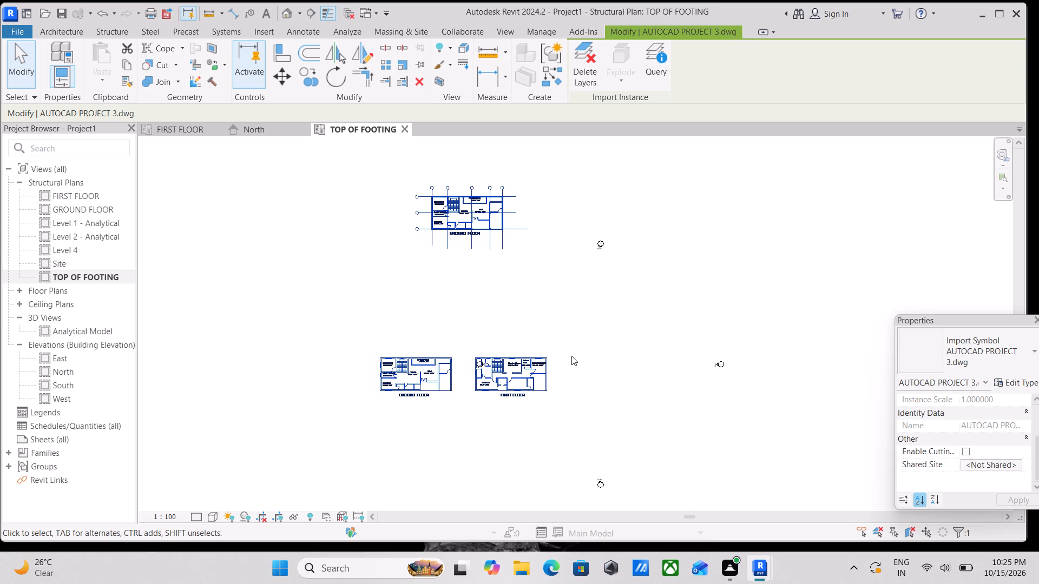
{"action": "key", "text": "Right"}
{"action": "key", "text": "Right"}
{"action": "key", "text": "Right"}
{"action": "key", "text": "Right"}
{"action": "key", "text": "Right"}
{"action": "key", "text": "Right"}
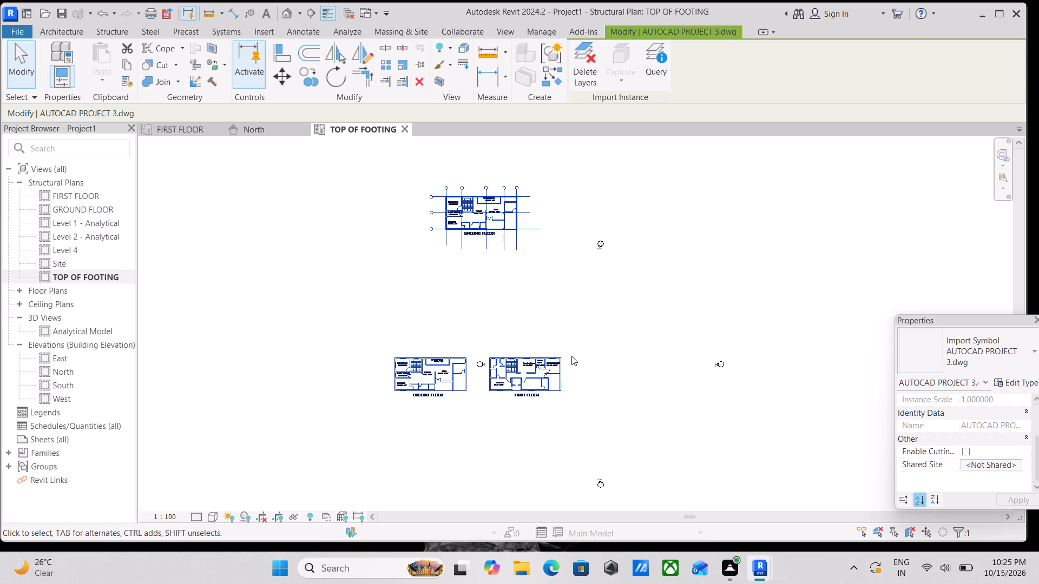
{"action": "key", "text": "Right"}
{"action": "key", "text": "Right"}
{"action": "key", "text": "Right"}
{"action": "key", "text": "Right"}
{"action": "key", "text": "Right"}
{"action": "key", "text": "Right"}
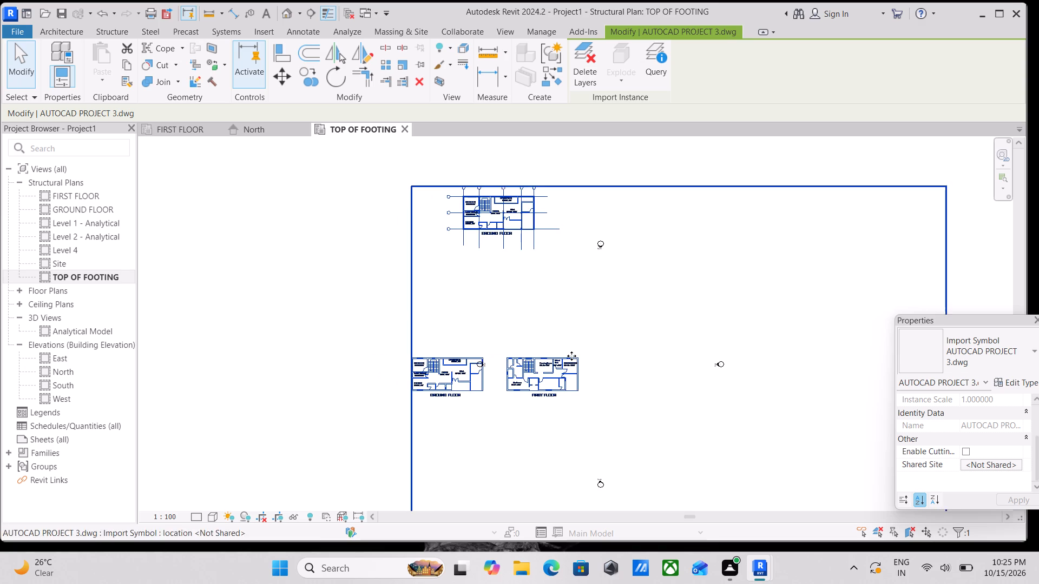
{"action": "key", "text": "Right"}
{"action": "key", "text": "Right"}
{"action": "key", "text": "Right"}
{"action": "key", "text": "Right"}
{"action": "key", "text": "Right"}
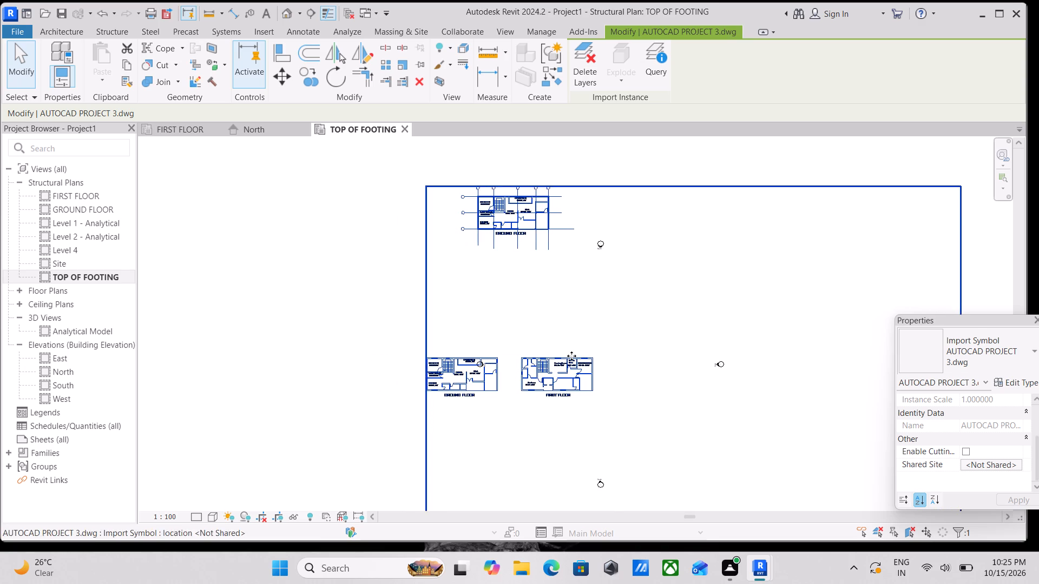
{"action": "key", "text": "Right"}
{"action": "key", "text": "Right"}
{"action": "key", "text": "Right"}
{"action": "key", "text": "Right"}
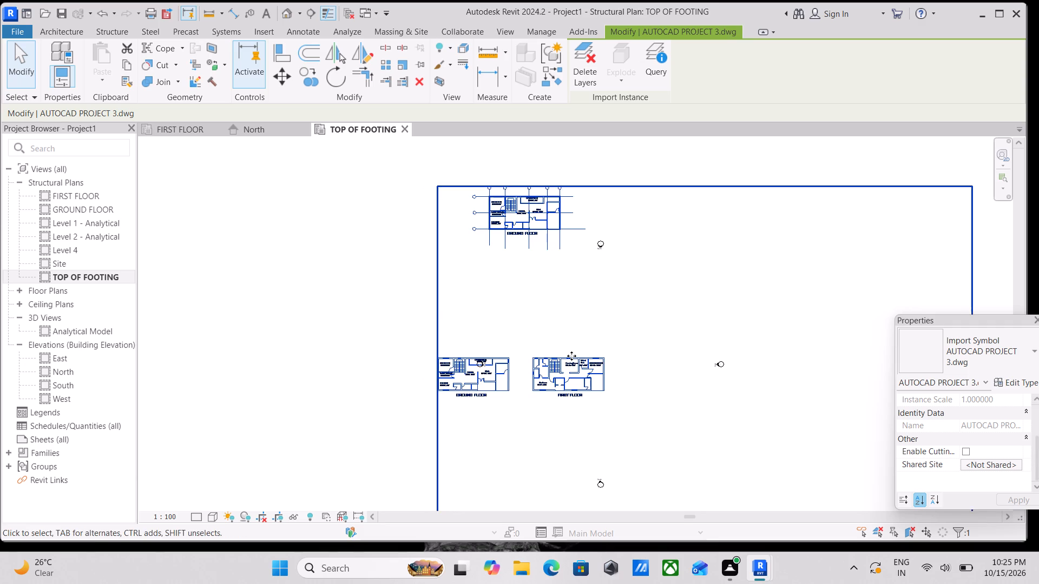
{"action": "key", "text": "Right"}
{"action": "key", "text": "Right"}
{"action": "key", "text": "Right"}
{"action": "key", "text": "Right"}
{"action": "key", "text": "Right"}
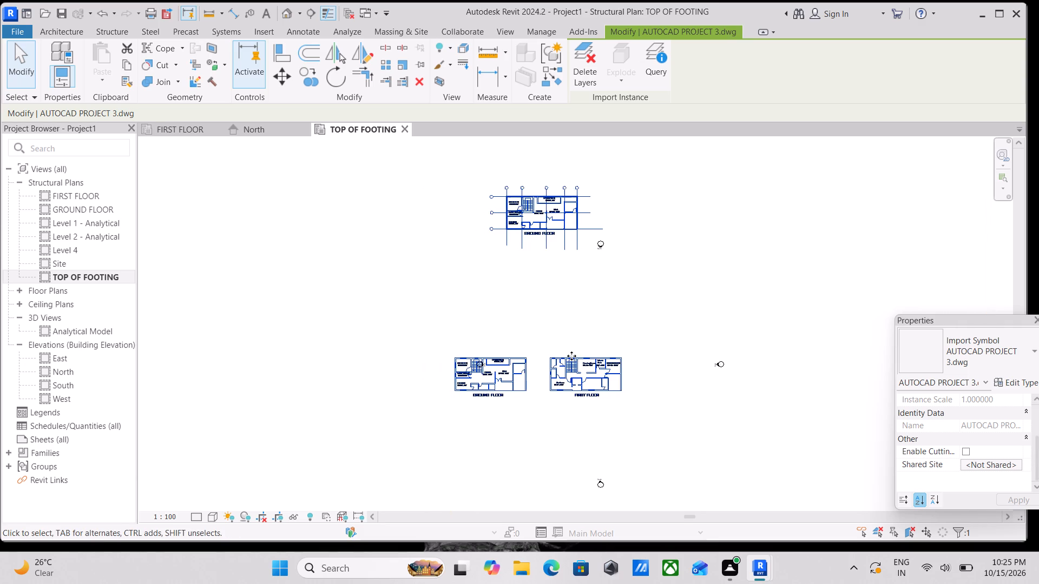
{"action": "key", "text": "Right"}
{"action": "key", "text": "Right"}
{"action": "key", "text": "Right"}
{"action": "key", "text": "Right"}
{"action": "key", "text": "Right"}
{"action": "key", "text": "Right"}
{"action": "key", "text": "Right"}
{"action": "key", "text": "Right"}
{"action": "key", "text": "Right"}
{"action": "key", "text": "Right"}
{"action": "key", "text": "Right"}
{"action": "key", "text": "Right"}
{"action": "key", "text": "Right"}
{"action": "key", "text": "Right"}
{"action": "key", "text": "Right"}
{"action": "key", "text": "Right"}
{"action": "key", "text": "Right"}
{"action": "key", "text": "Right"}
{"action": "key", "text": "Right"}
{"action": "key", "text": "Right"}
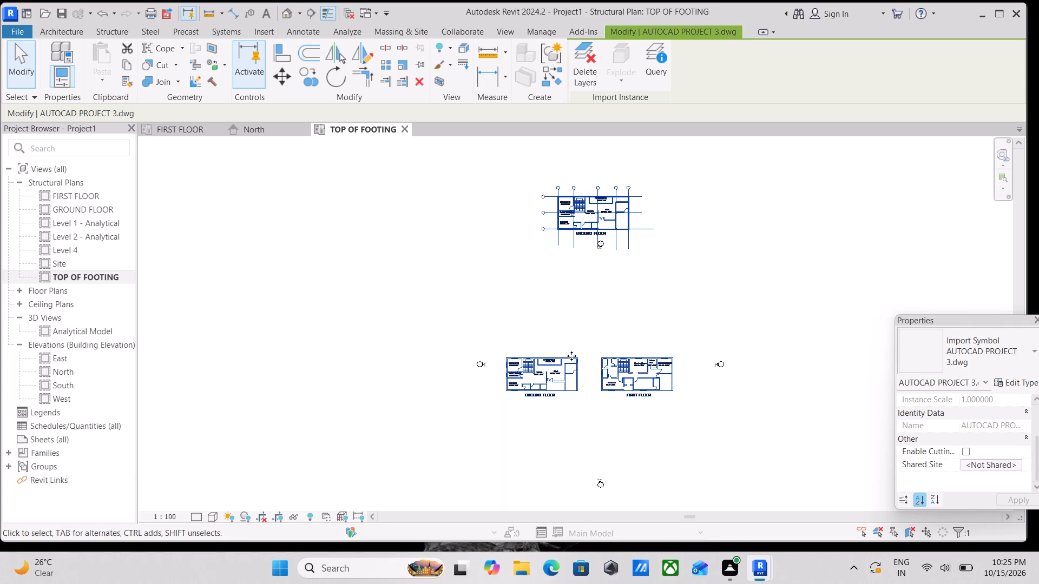
{"action": "key", "text": "Right"}
{"action": "key", "text": "Right"}
{"action": "key", "text": "Right"}
{"action": "key", "text": "Right"}
{"action": "key", "text": "Right"}
{"action": "key", "text": "Right"}
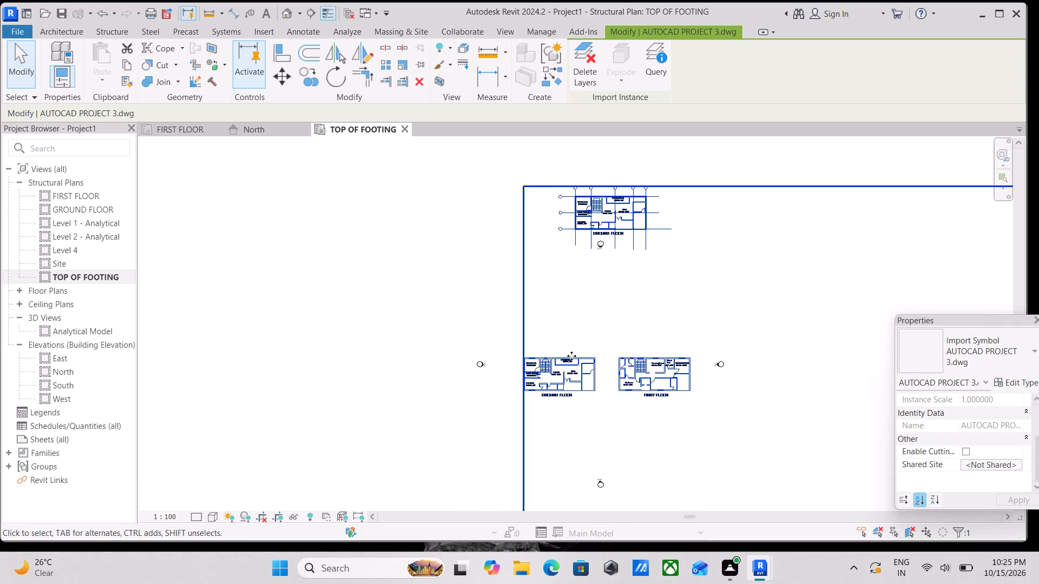
Nudge the linked drawing south until the gridded ground floor plan sits inside the area enclosed by the four elevation markers.
{"action": "key", "text": "Down"}
{"action": "key", "text": "Down"}
{"action": "key", "text": "Down"}
{"action": "key", "text": "Down"}
{"action": "key", "text": "Down"}
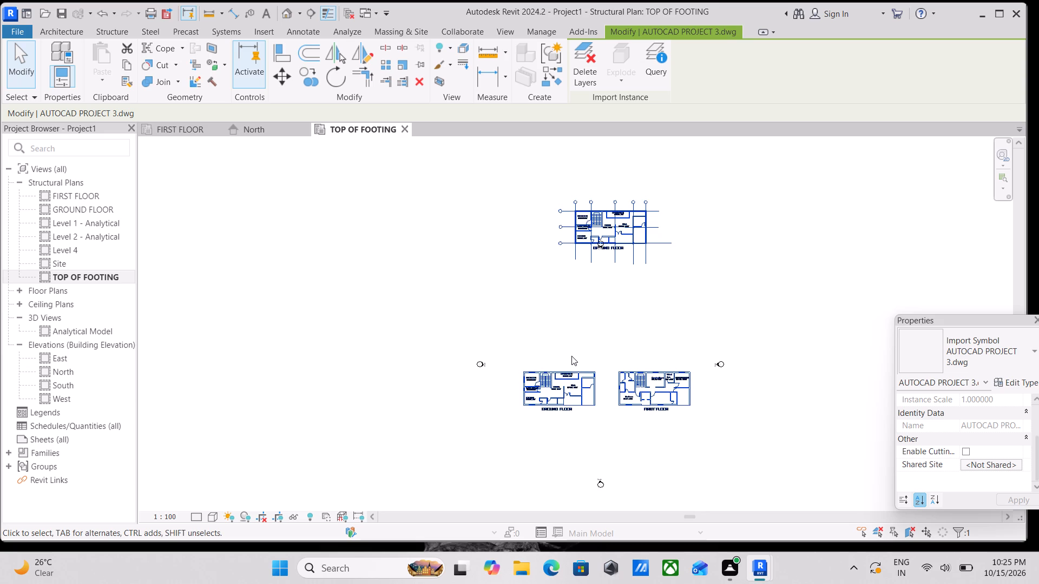
{"action": "key", "text": "Down"}
{"action": "key", "text": "Down"}
{"action": "key", "text": "Down"}
{"action": "key", "text": "Down"}
{"action": "key", "text": "Down"}
{"action": "key", "text": "Down"}
{"action": "key", "text": "Down"}
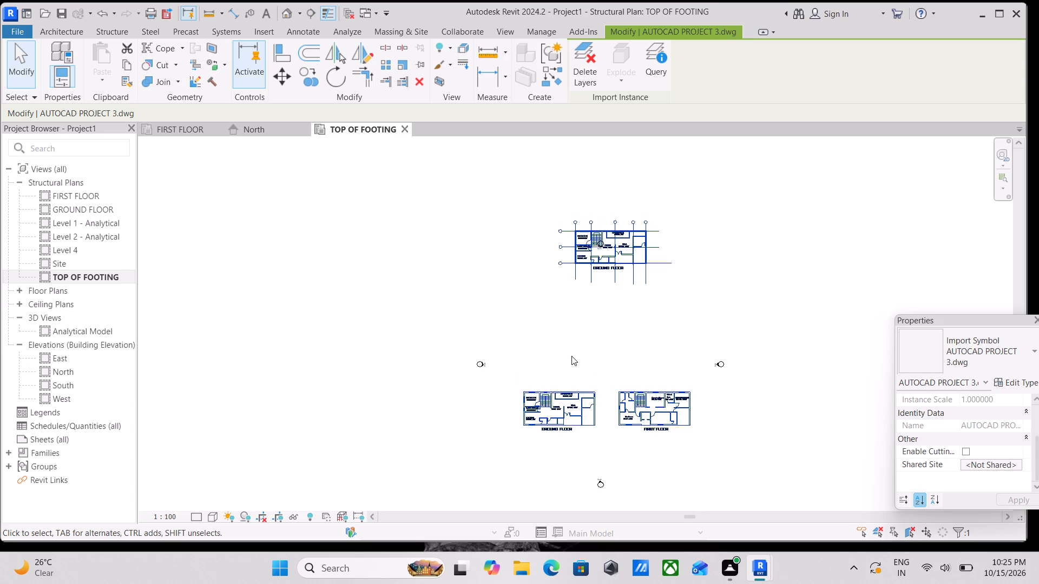
{"action": "key", "text": "Down"}
{"action": "key", "text": "Down"}
{"action": "key", "text": "Down"}
{"action": "key", "text": "Down"}
{"action": "key", "text": "Down"}
{"action": "key", "text": "Down"}
{"action": "key", "text": "Down"}
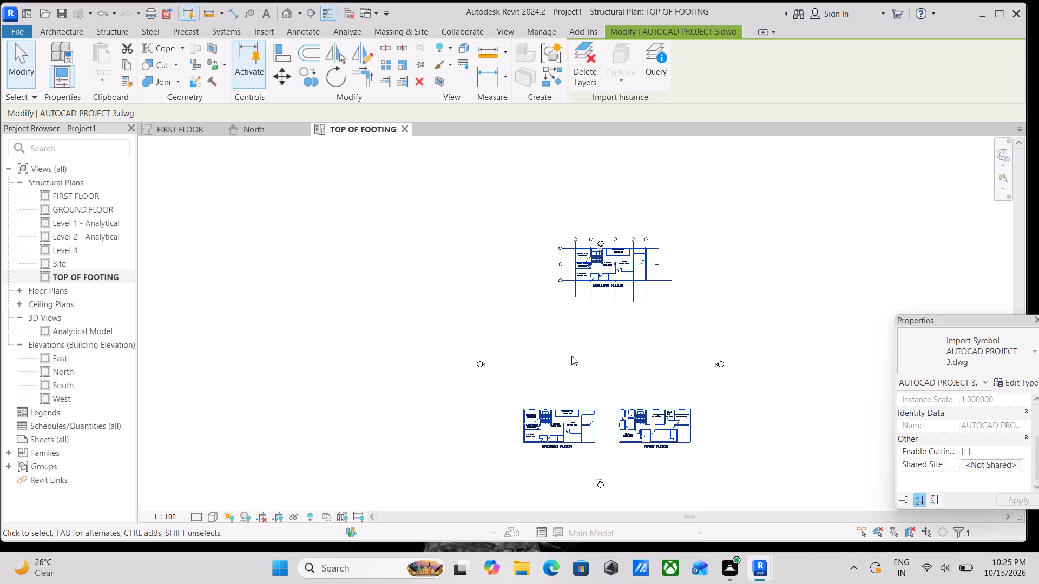
{"action": "key", "text": "Down"}
{"action": "key", "text": "Down"}
{"action": "key", "text": "Down"}
{"action": "key", "text": "Down"}
{"action": "key", "text": "Down"}
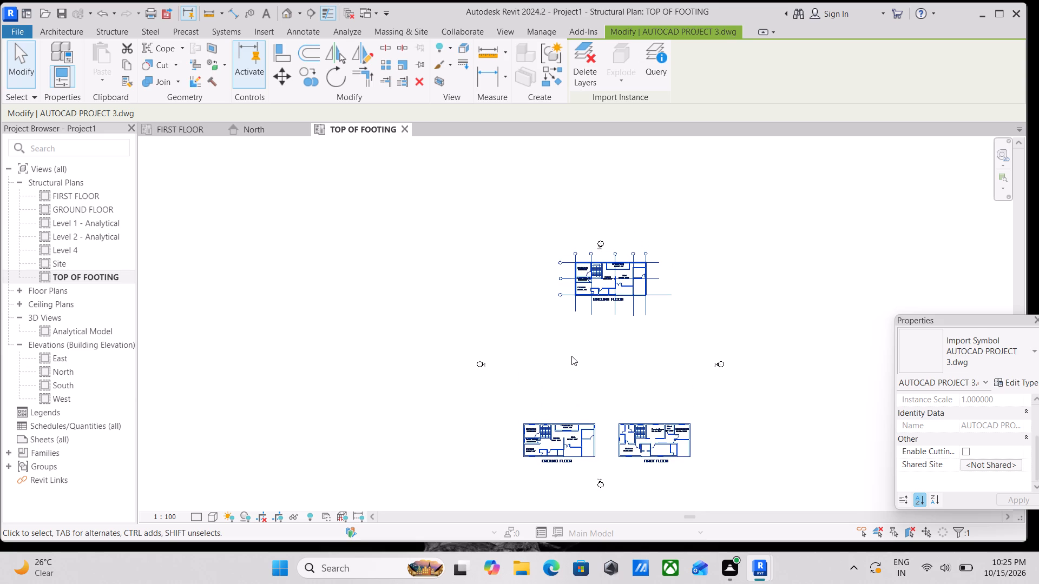
{"action": "key", "text": "Down"}
{"action": "key", "text": "Down"}
{"action": "key", "text": "Down"}
{"action": "key", "text": "Down"}
{"action": "key", "text": "Down"}
{"action": "key", "text": "Down"}
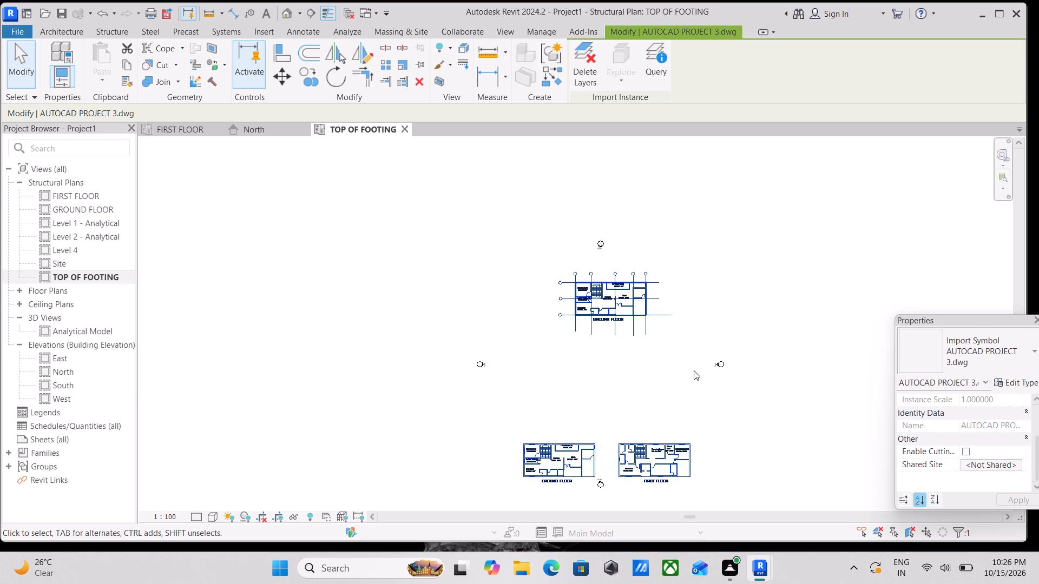
{"action": "key", "text": "Down"}
{"action": "key", "text": "Down"}
{"action": "key", "text": "Down"}
{"action": "key", "text": "Down"}
{"action": "key", "text": "Down"}
{"action": "key", "text": "Down"}
{"action": "scroll", "coordinate": [660, 361], "scroll_direction": "up", "scroll_amount": 1}
{"action": "key", "text": "Down"}
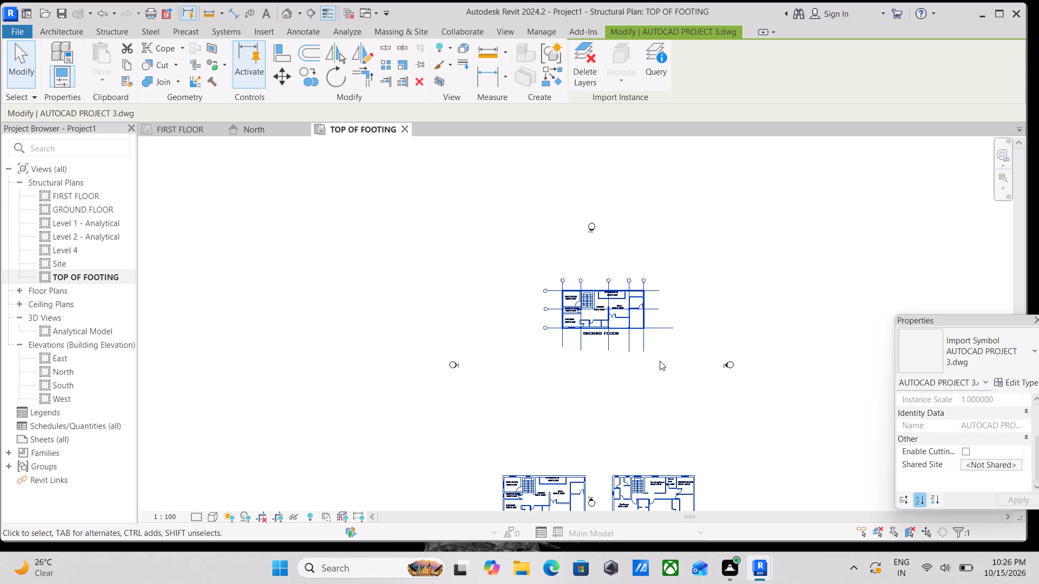
{"action": "scroll", "coordinate": [662, 327], "scroll_direction": "up", "scroll_amount": 2}
{"action": "key", "text": "Down"}
{"action": "key", "text": "Down"}
{"action": "key", "text": "Down"}
{"action": "key", "text": "Down"}
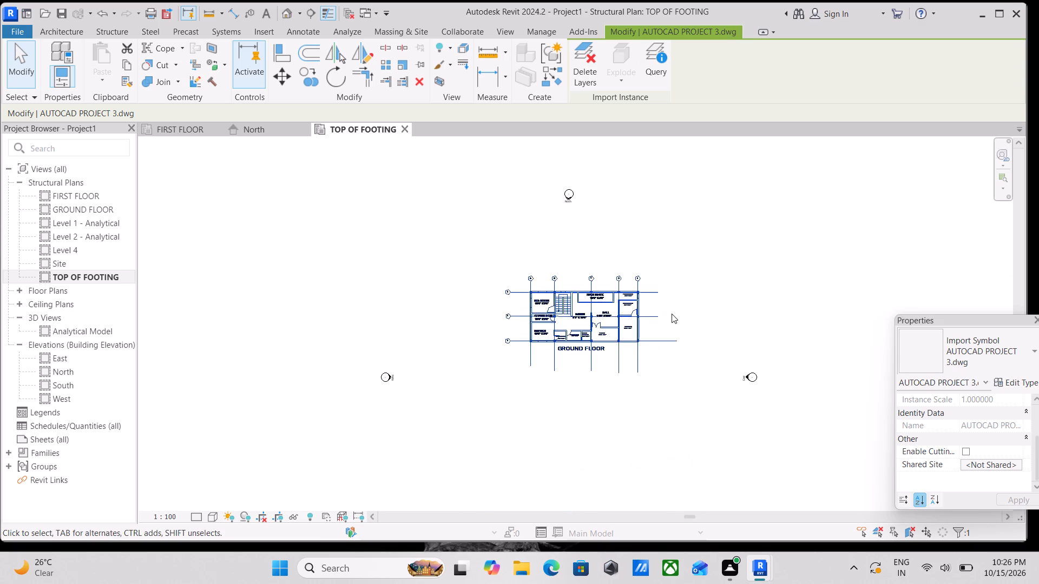
{"action": "key", "text": "Down"}
{"action": "key", "text": "Down"}
{"action": "key", "text": "Down"}
{"action": "key", "text": "Down"}
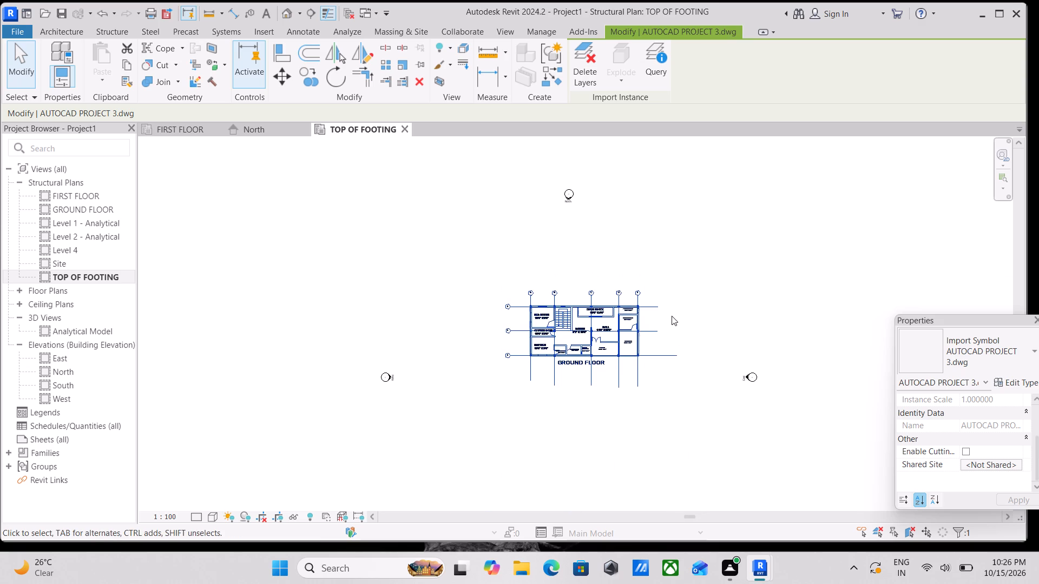
{"action": "key", "text": "Down"}
{"action": "key", "text": "Down"}
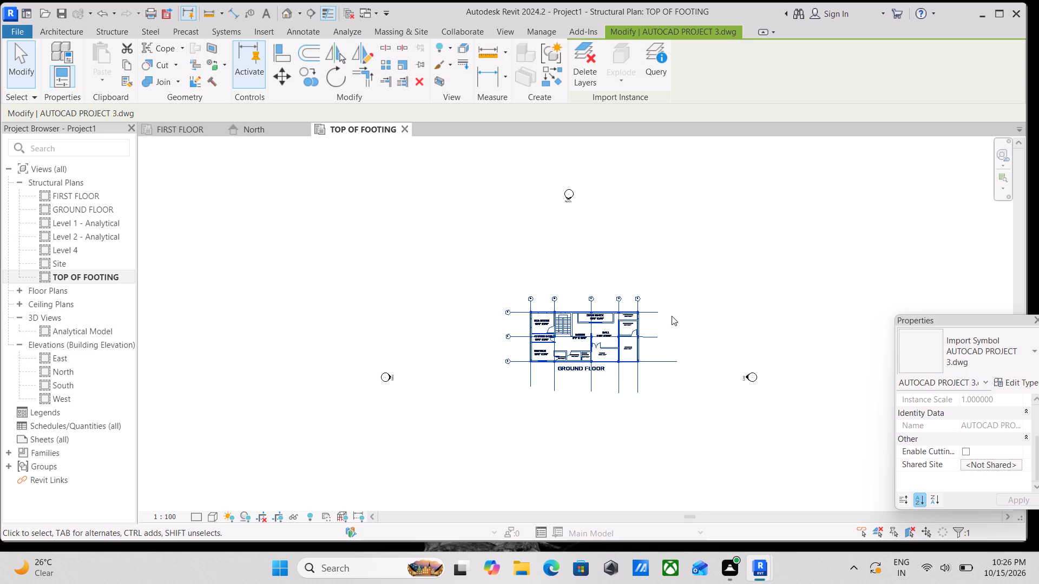
Pin the linked AUTOCAD PROJECT 3.dwg in place in the TOP OF FOOTING plan.
{"action": "scroll", "coordinate": [485, 331], "scroll_direction": "up", "scroll_amount": 4}
{"action": "scroll", "coordinate": [598, 309], "scroll_direction": "up", "scroll_amount": 4}
{"action": "key", "text": "Escape"}
{"action": "scroll", "coordinate": [531, 315], "scroll_direction": "up", "scroll_amount": 4}
{"action": "left_click", "coordinate": [314, 346]}
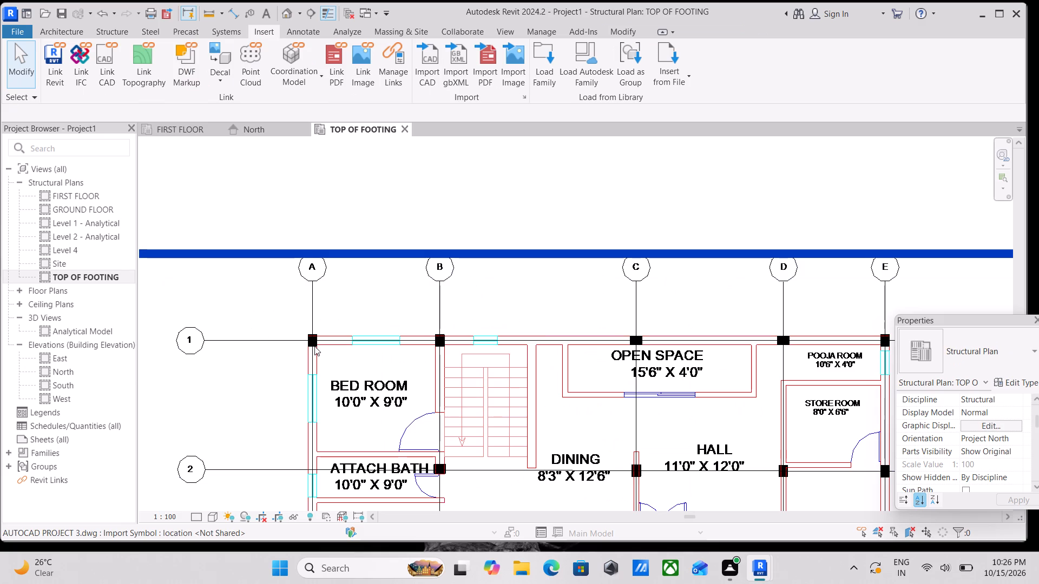
{"action": "scroll", "coordinate": [338, 320], "scroll_direction": "down", "scroll_amount": 8}
{"action": "middle_click_drag", "start_coordinate": [360, 311], "coordinate": [415, 293]}
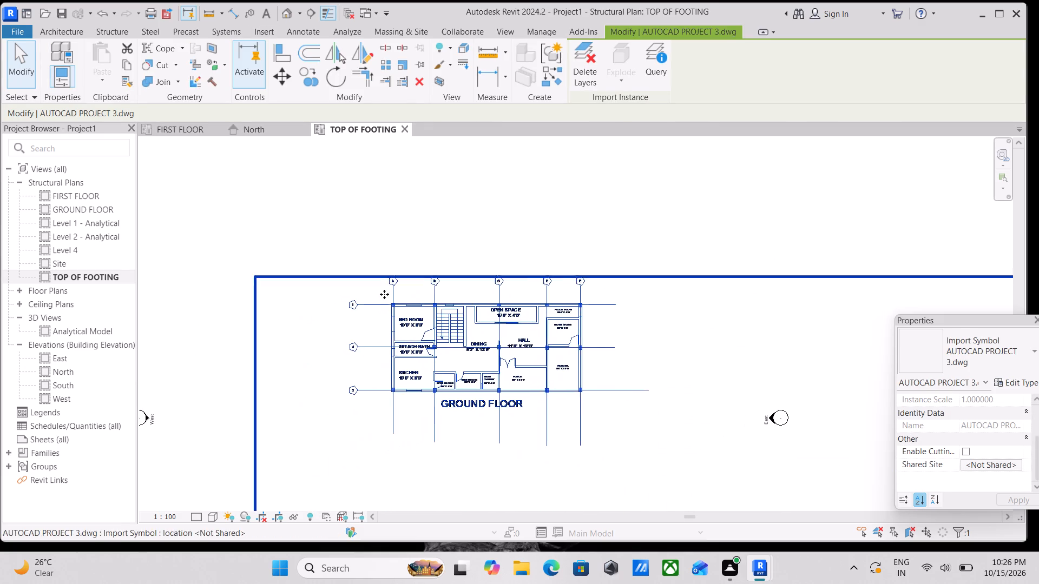
{"action": "scroll", "coordinate": [384, 294], "scroll_direction": "up", "scroll_amount": 8}
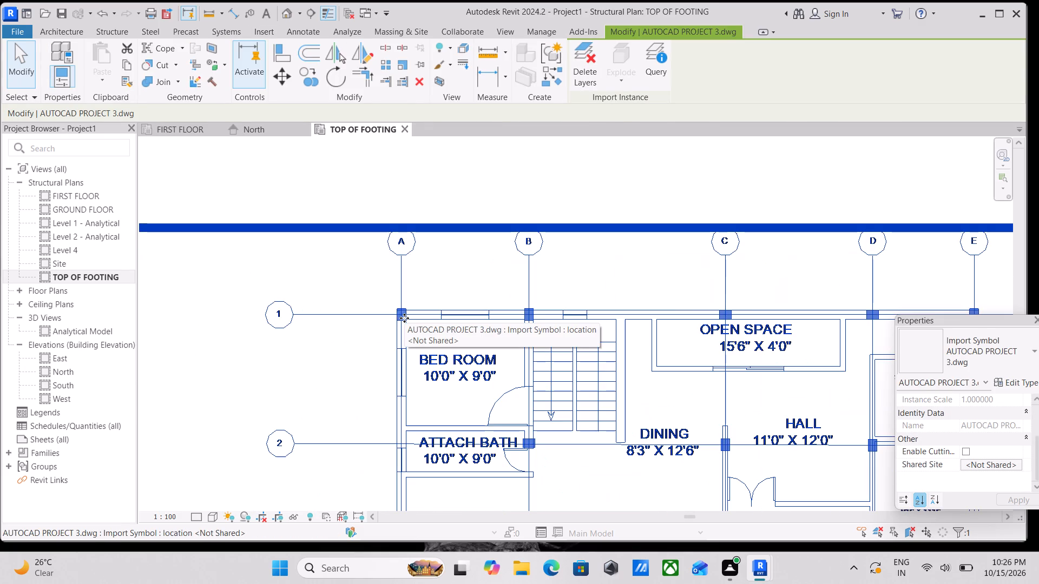
{"action": "type", "text": "PN"}
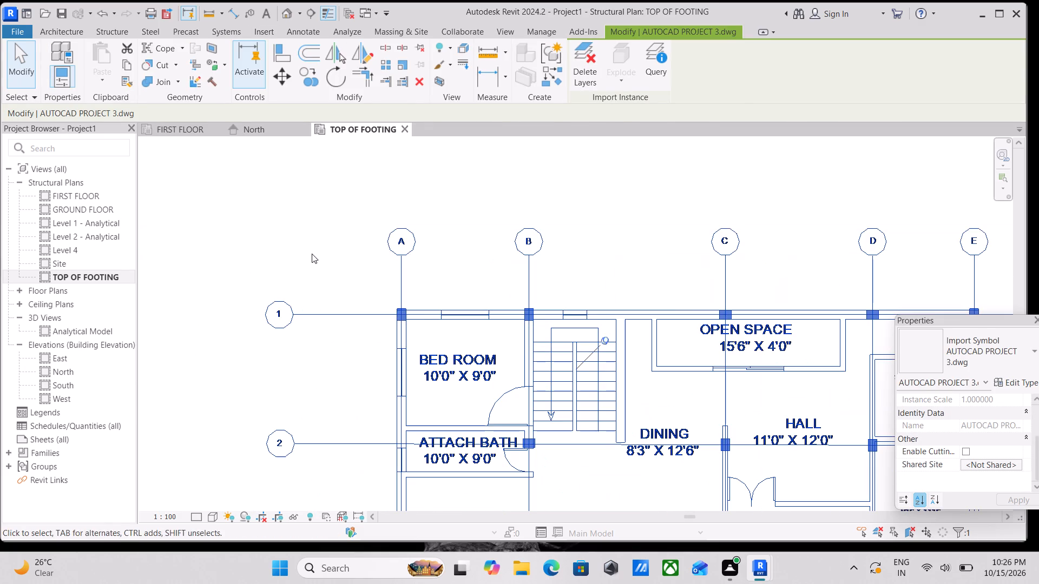
{"action": "scroll", "coordinate": [377, 256], "scroll_direction": "down", "scroll_amount": 4}
{"action": "scroll", "coordinate": [485, 287], "scroll_direction": "down", "scroll_amount": 4}
{"action": "scroll", "coordinate": [519, 321], "scroll_direction": "up", "scroll_amount": 3}
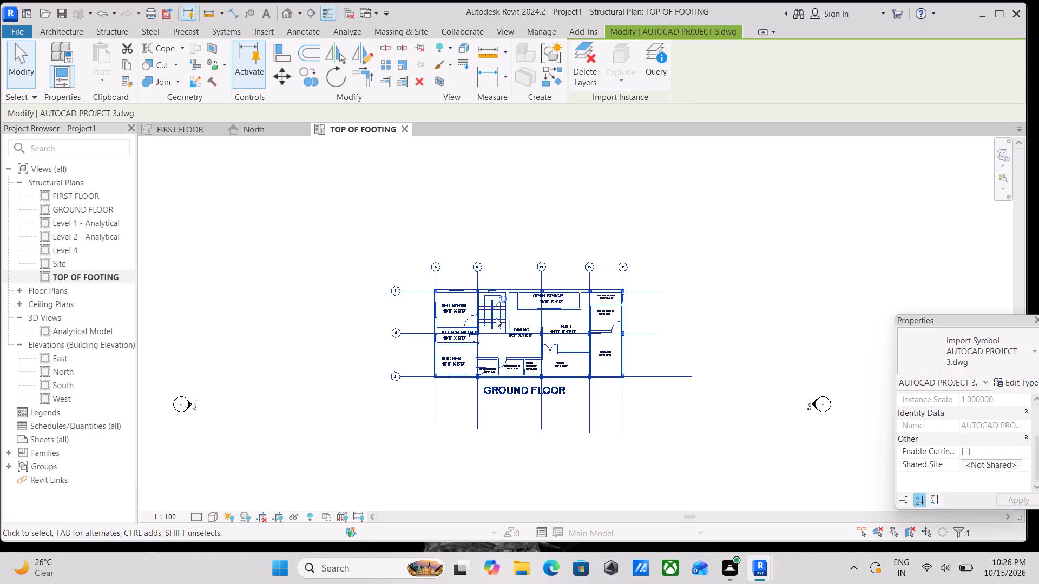
{"action": "key", "text": "Escape"}
Create five vertical grids with Pick Lines along the linked drawing's grid lines A, B, C, D and E.
{"action": "scroll", "coordinate": [370, 276], "scroll_direction": "up", "scroll_amount": 6}
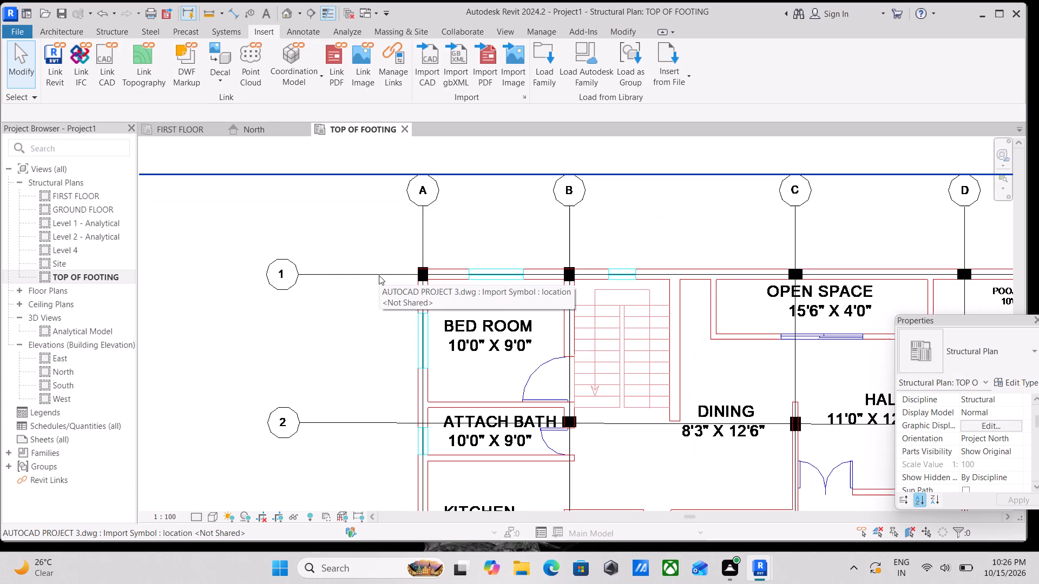
{"action": "type", "text": "GR"}
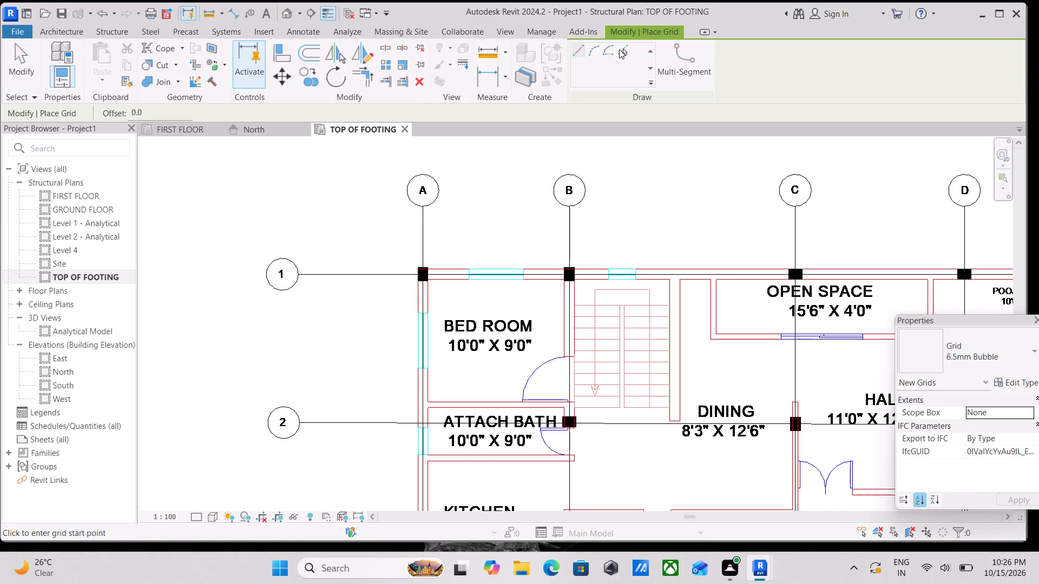
{"action": "left_click", "coordinate": [628, 52]}
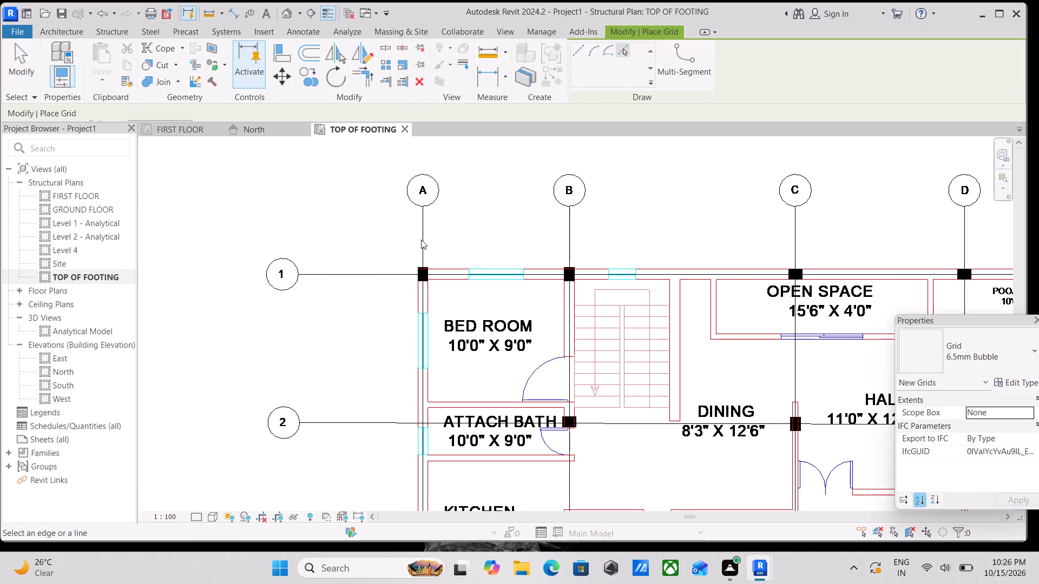
{"action": "left_click", "coordinate": [422, 240]}
{"action": "scroll", "coordinate": [512, 218], "scroll_direction": "down", "scroll_amount": 2}
{"action": "middle_click_drag", "start_coordinate": [512, 218], "coordinate": [463, 96]}
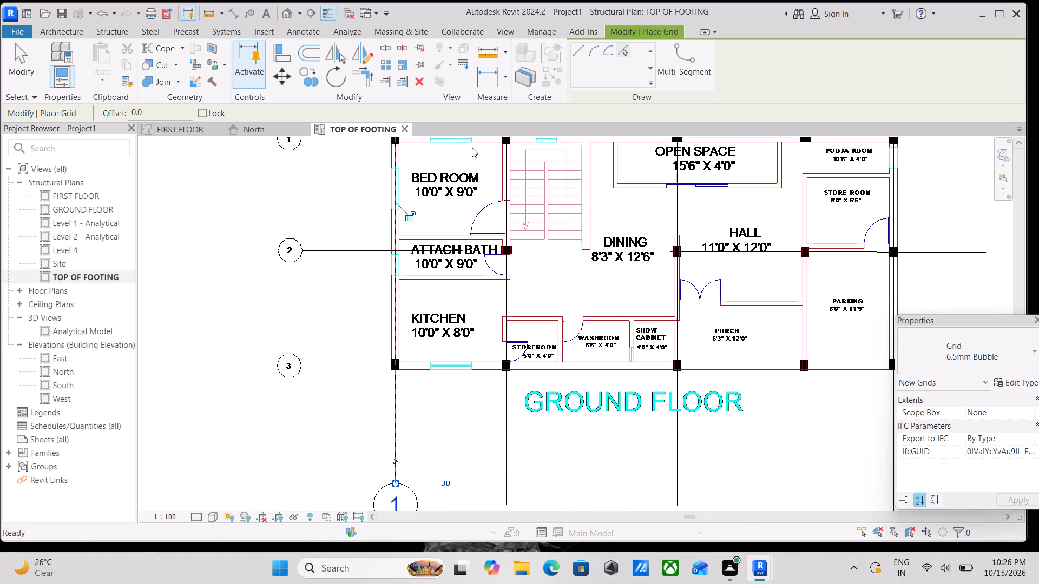
{"action": "scroll", "coordinate": [477, 199], "scroll_direction": "down", "scroll_amount": 2}
{"action": "middle_click_drag", "start_coordinate": [477, 200], "coordinate": [463, 233]}
{"action": "left_click", "coordinate": [487, 167]}
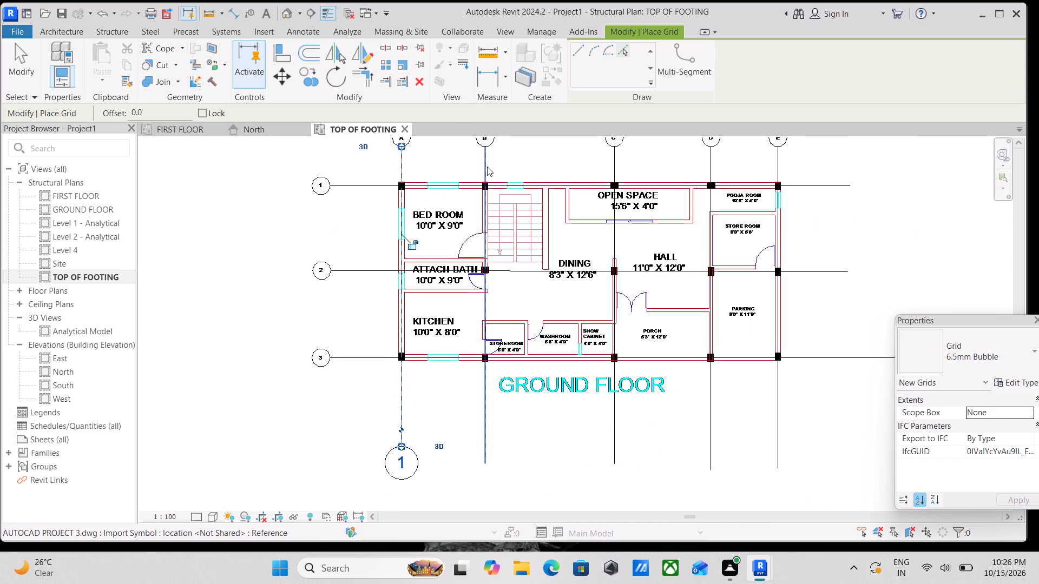
{"action": "left_click", "coordinate": [615, 169]}
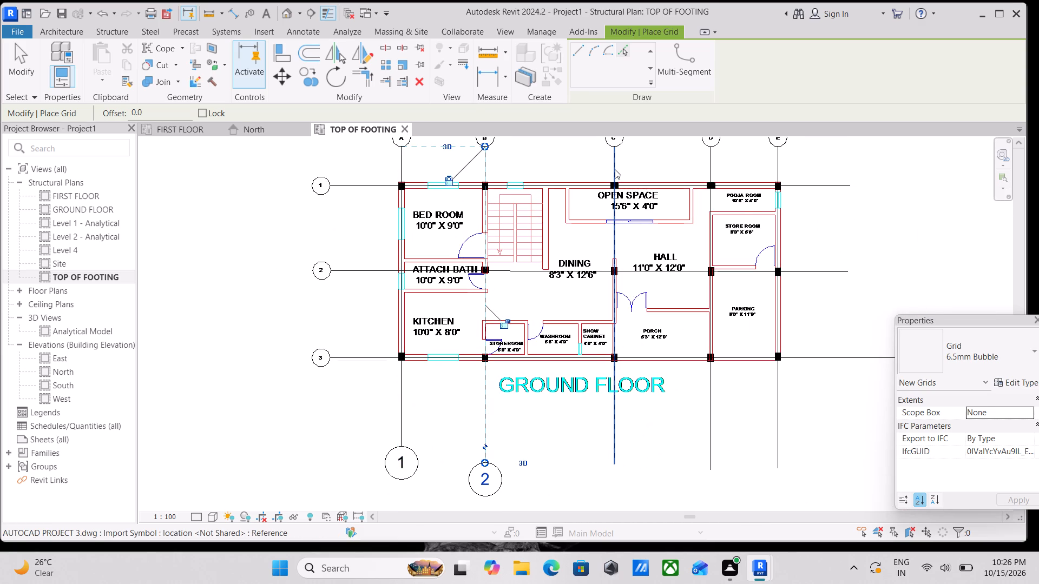
{"action": "left_click", "coordinate": [716, 167]}
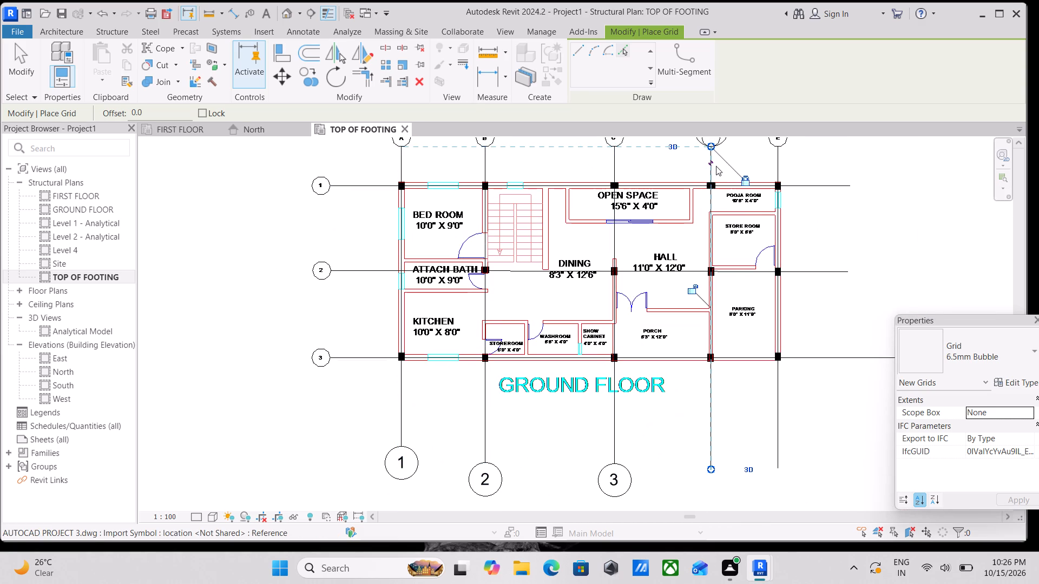
{"action": "scroll", "coordinate": [785, 205], "scroll_direction": "down", "scroll_amount": 3}
{"action": "middle_click_drag", "start_coordinate": [785, 205], "coordinate": [697, 209]}
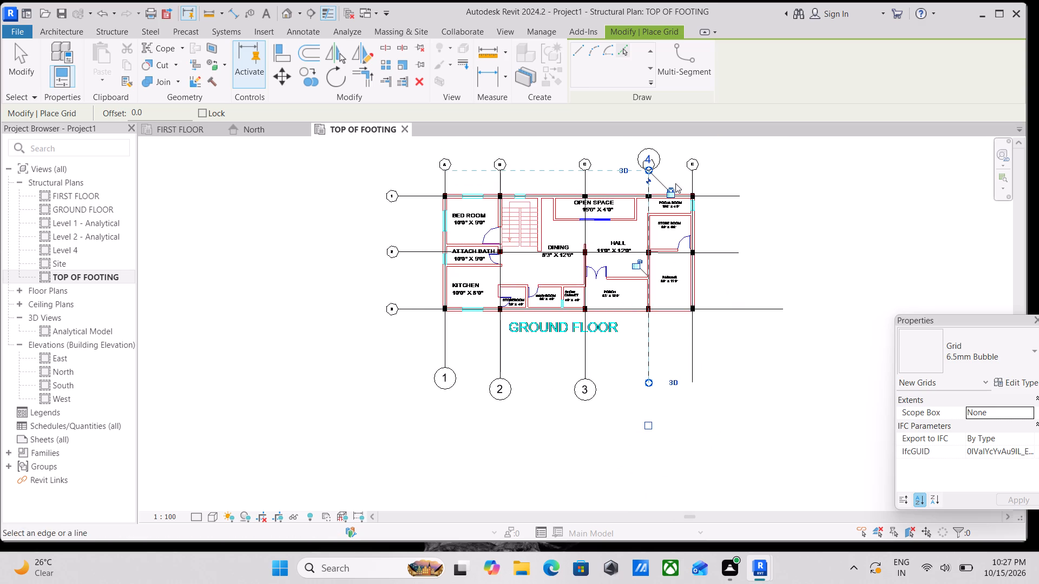
{"action": "left_click", "coordinate": [691, 356]}
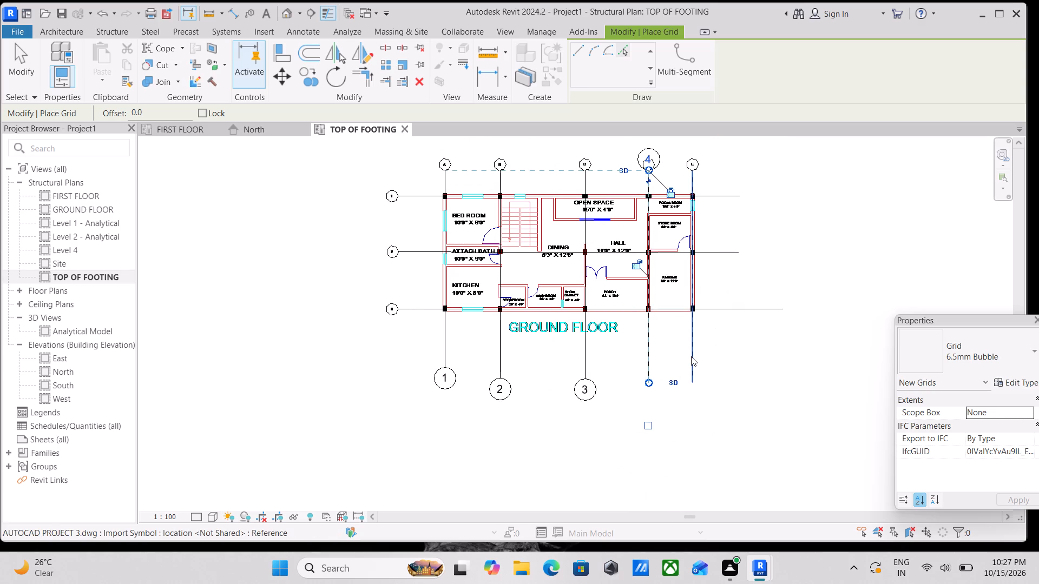
{"action": "scroll", "coordinate": [647, 174], "scroll_direction": "up", "scroll_amount": 3}
{"action": "key", "text": "Escape"}
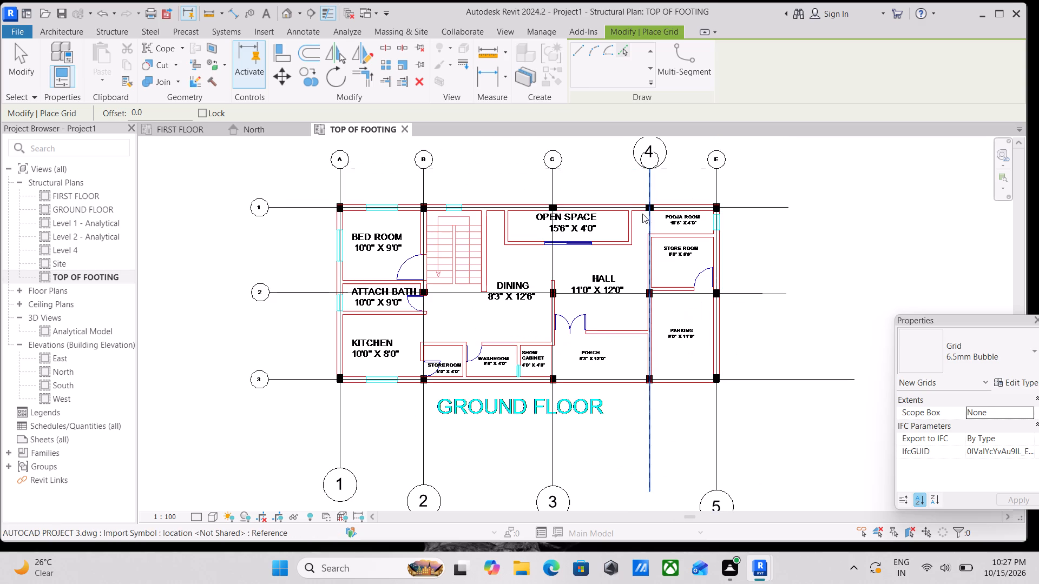
{"action": "key", "text": "Escape"}
{"action": "key", "text": "Escape"}
Switch grid 4's bubble from its north end to its south end to match the other vertical grids.
{"action": "left_click", "coordinate": [653, 453]}
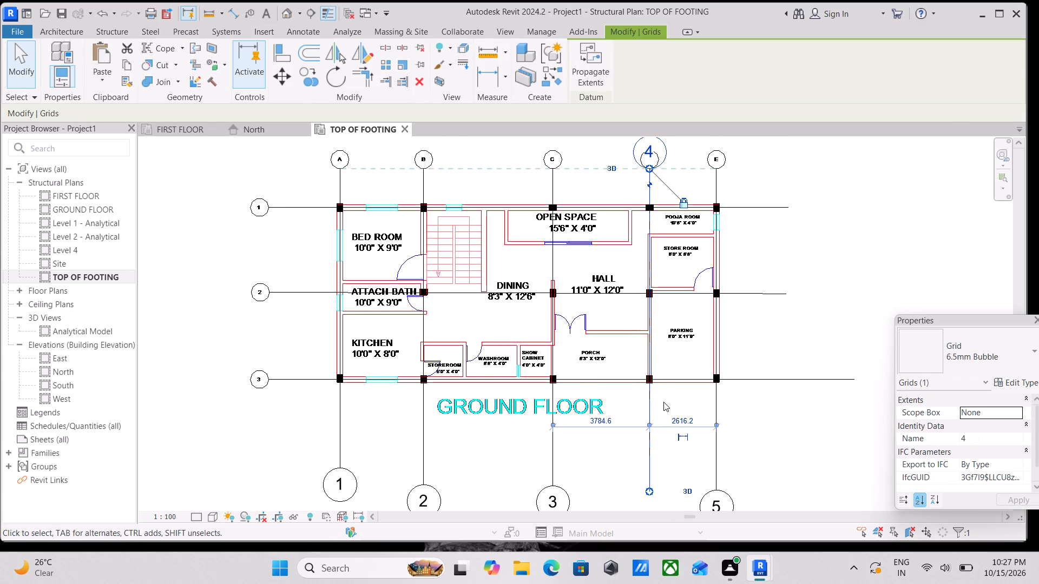
{"action": "scroll", "coordinate": [664, 397], "scroll_direction": "down", "scroll_amount": 2}
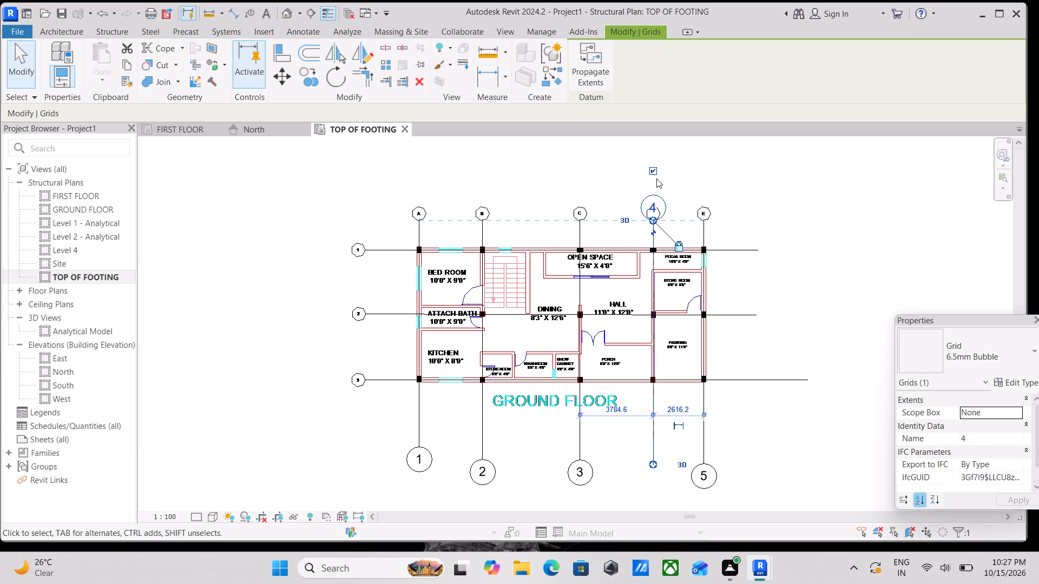
{"action": "left_click", "coordinate": [650, 169]}
{"action": "scroll", "coordinate": [656, 437], "scroll_direction": "down", "scroll_amount": 1}
{"action": "middle_click_drag", "start_coordinate": [656, 437], "coordinate": [646, 362]}
{"action": "scroll", "coordinate": [640, 391], "scroll_direction": "up", "scroll_amount": 4}
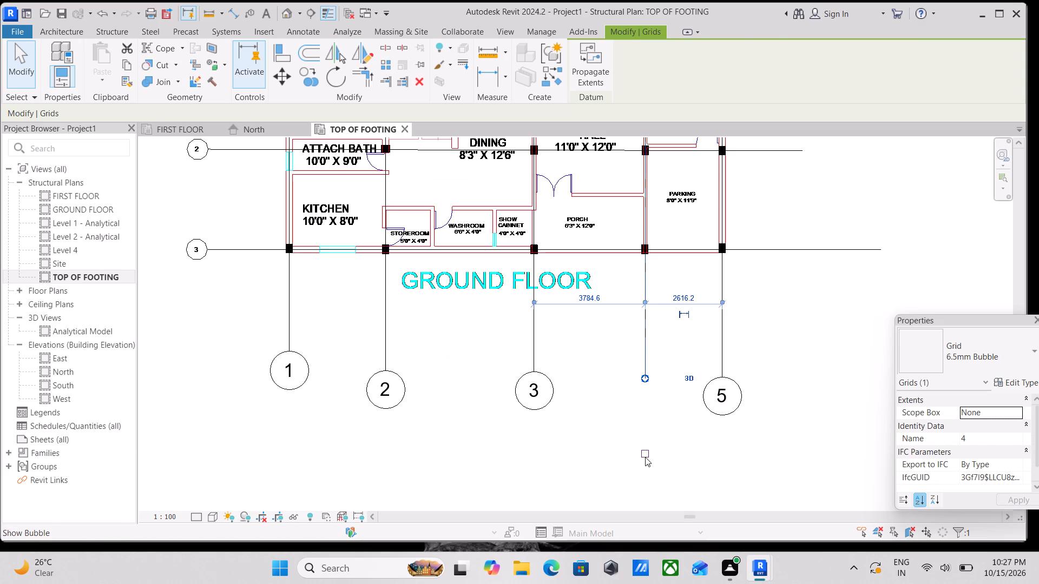
{"action": "left_click", "coordinate": [643, 453]}
{"action": "key", "text": "Escape"}
{"action": "scroll", "coordinate": [606, 311], "scroll_direction": "down", "scroll_amount": 3}
{"action": "key", "text": "Escape"}
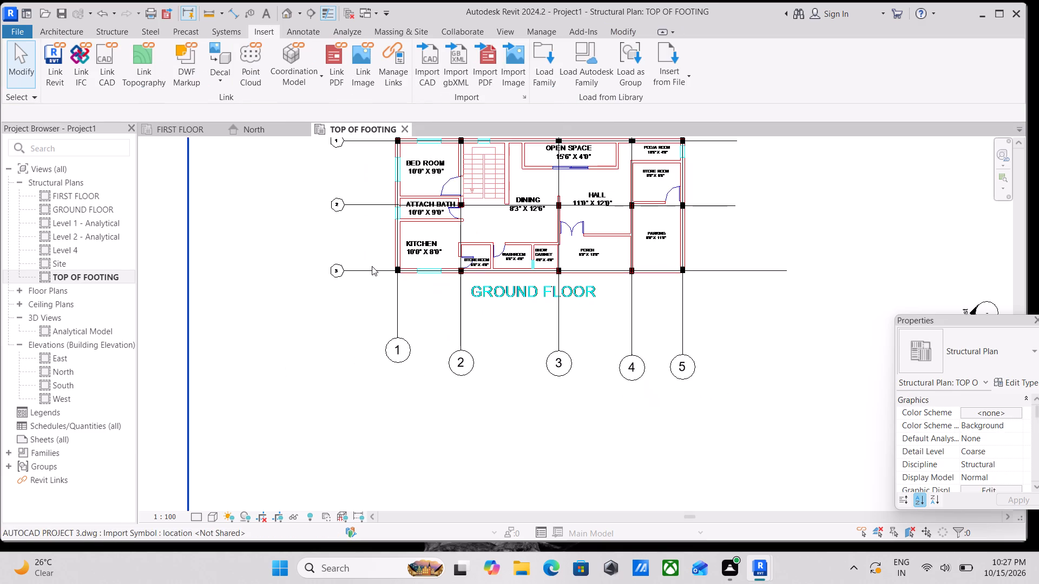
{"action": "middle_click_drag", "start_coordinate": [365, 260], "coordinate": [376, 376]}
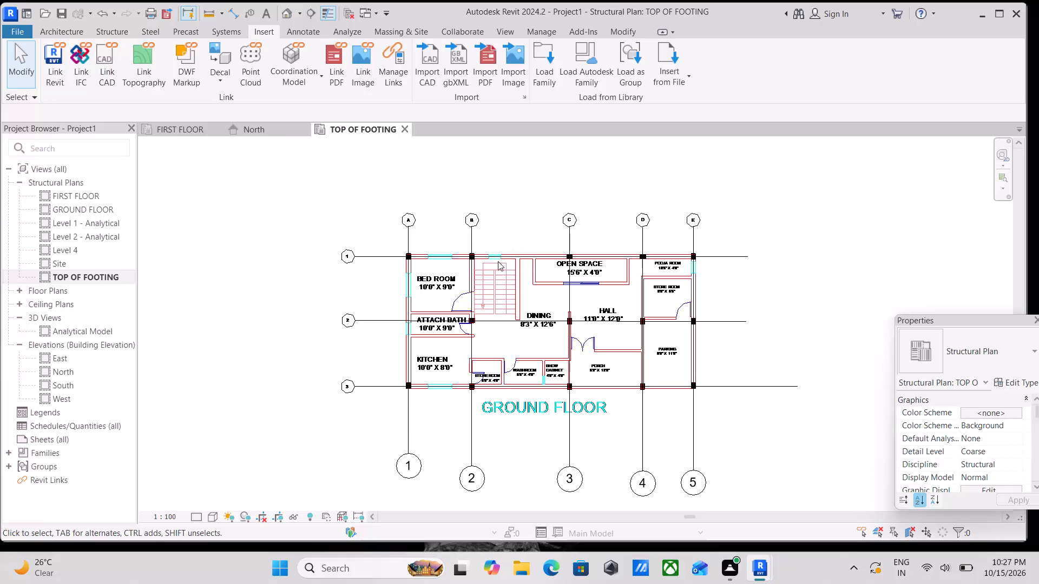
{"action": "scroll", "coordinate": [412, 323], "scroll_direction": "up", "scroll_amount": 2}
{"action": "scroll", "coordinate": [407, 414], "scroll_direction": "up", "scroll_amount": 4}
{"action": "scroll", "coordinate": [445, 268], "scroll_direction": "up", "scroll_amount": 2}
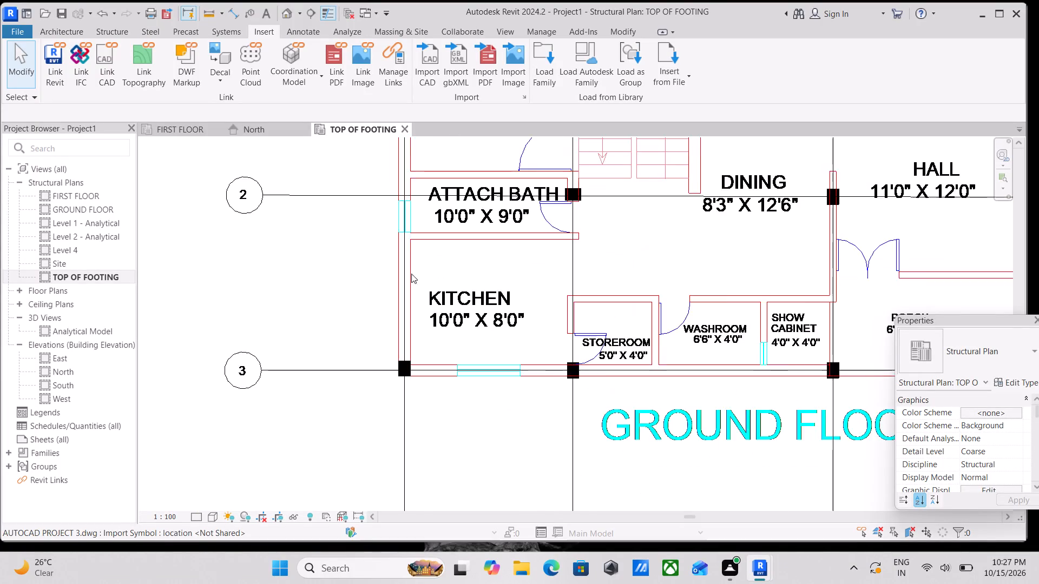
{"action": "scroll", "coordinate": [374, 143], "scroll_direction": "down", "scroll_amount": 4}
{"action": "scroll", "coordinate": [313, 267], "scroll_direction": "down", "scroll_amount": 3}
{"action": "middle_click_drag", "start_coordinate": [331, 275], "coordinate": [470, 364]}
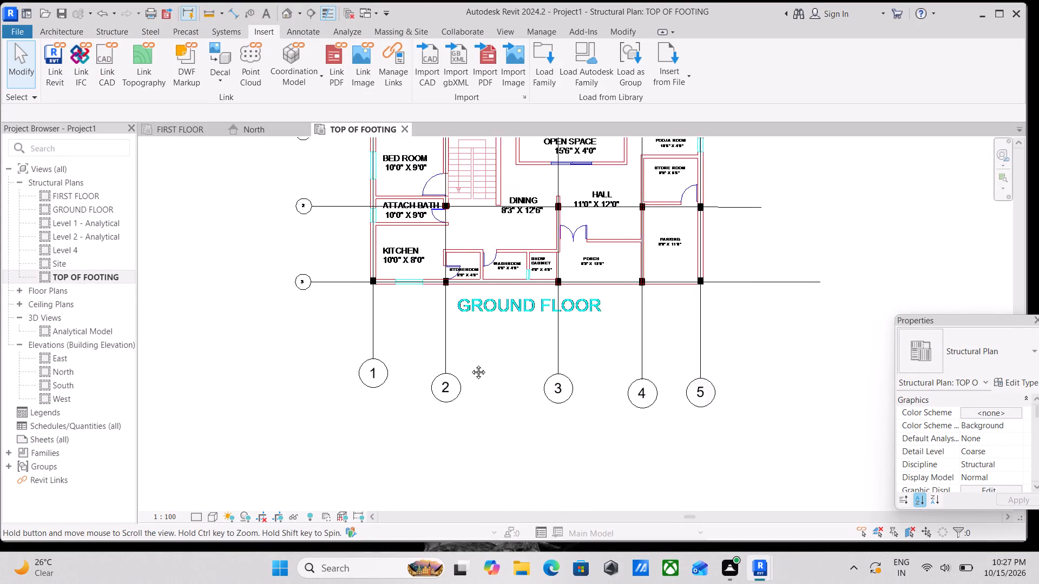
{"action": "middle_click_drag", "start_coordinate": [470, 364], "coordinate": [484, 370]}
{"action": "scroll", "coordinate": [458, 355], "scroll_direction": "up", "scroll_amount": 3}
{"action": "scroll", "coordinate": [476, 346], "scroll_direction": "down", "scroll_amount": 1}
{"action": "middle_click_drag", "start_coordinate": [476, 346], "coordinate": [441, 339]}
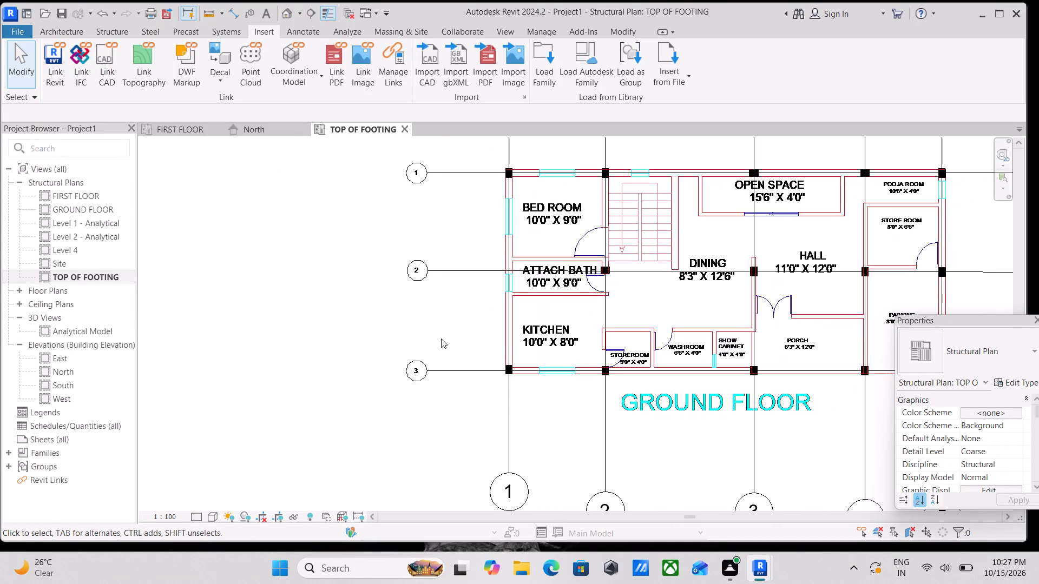
Create three horizontal grids with Pick Lines along the linked drawing's grid lines 3, 2 and 1, in that order.
{"action": "type", "text": "GR"}
{"action": "scroll", "coordinate": [569, 346], "scroll_direction": "down", "scroll_amount": 1}
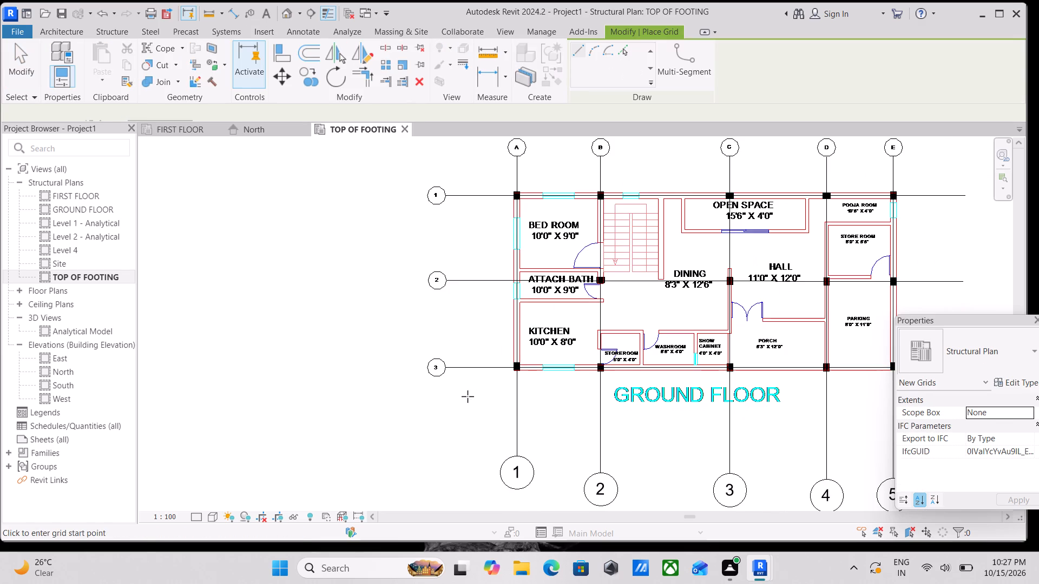
{"action": "left_click", "coordinate": [628, 52]}
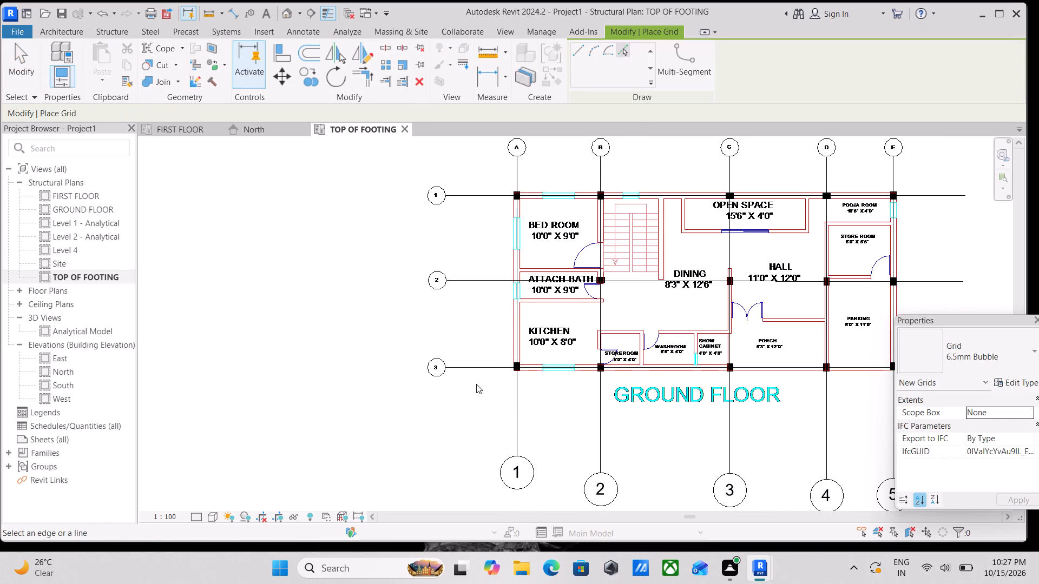
{"action": "scroll", "coordinate": [474, 388], "scroll_direction": "up", "scroll_amount": 3}
{"action": "left_click", "coordinate": [475, 360]}
{"action": "scroll", "coordinate": [480, 285], "scroll_direction": "down", "scroll_amount": 3}
{"action": "middle_click_drag", "start_coordinate": [480, 285], "coordinate": [255, 259]}
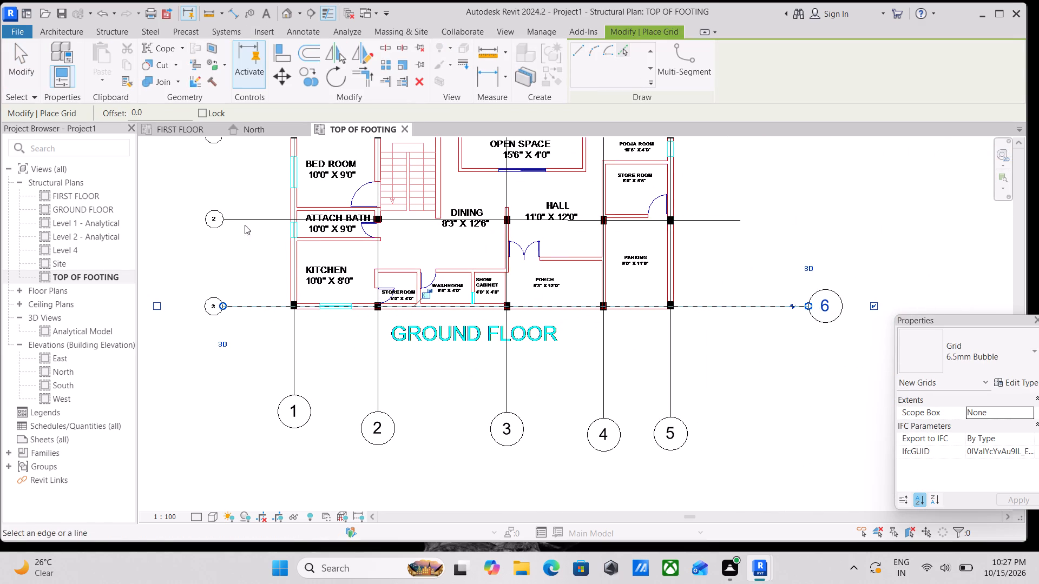
{"action": "left_click", "coordinate": [249, 221]}
{"action": "middle_click_drag", "start_coordinate": [249, 221], "coordinate": [312, 353]}
{"action": "scroll", "coordinate": [312, 351], "scroll_direction": "up", "scroll_amount": 1}
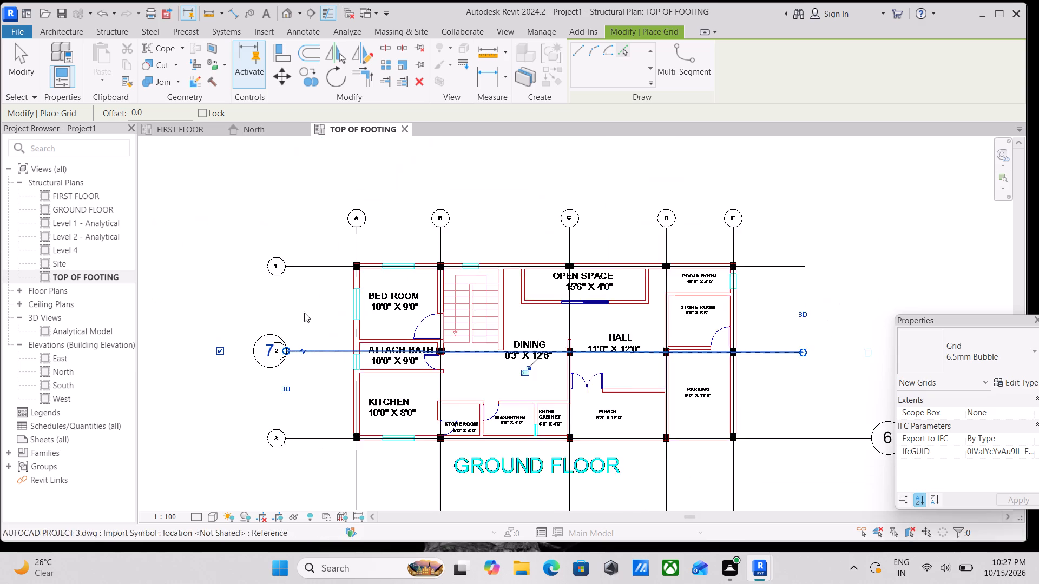
{"action": "left_click", "coordinate": [329, 256]}
{"action": "scroll", "coordinate": [360, 260], "scroll_direction": "down", "scroll_amount": 2}
{"action": "middle_click_drag", "start_coordinate": [358, 256], "coordinate": [340, 220]}
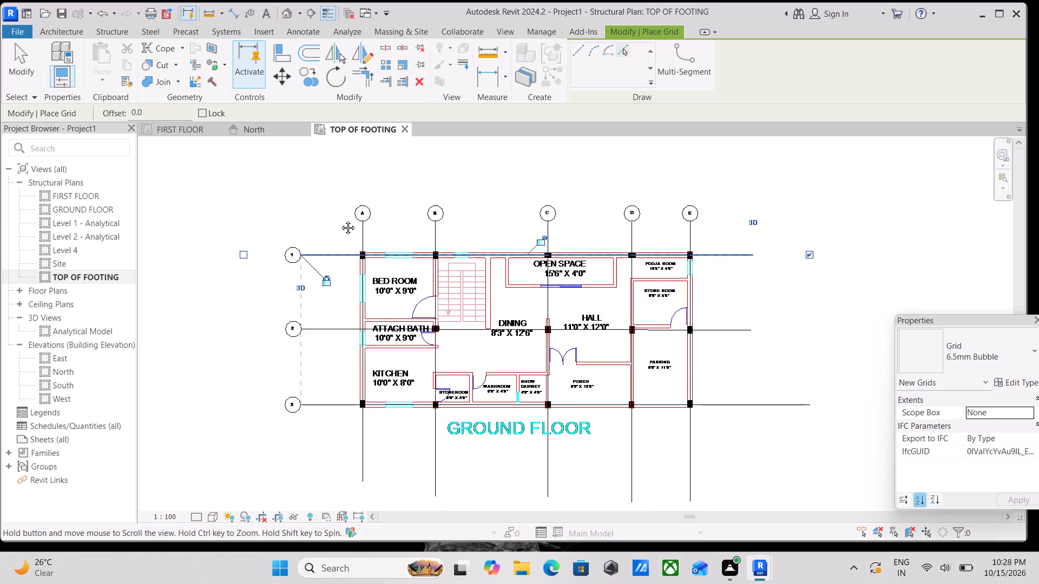
{"action": "middle_click_drag", "start_coordinate": [340, 220], "coordinate": [337, 201]}
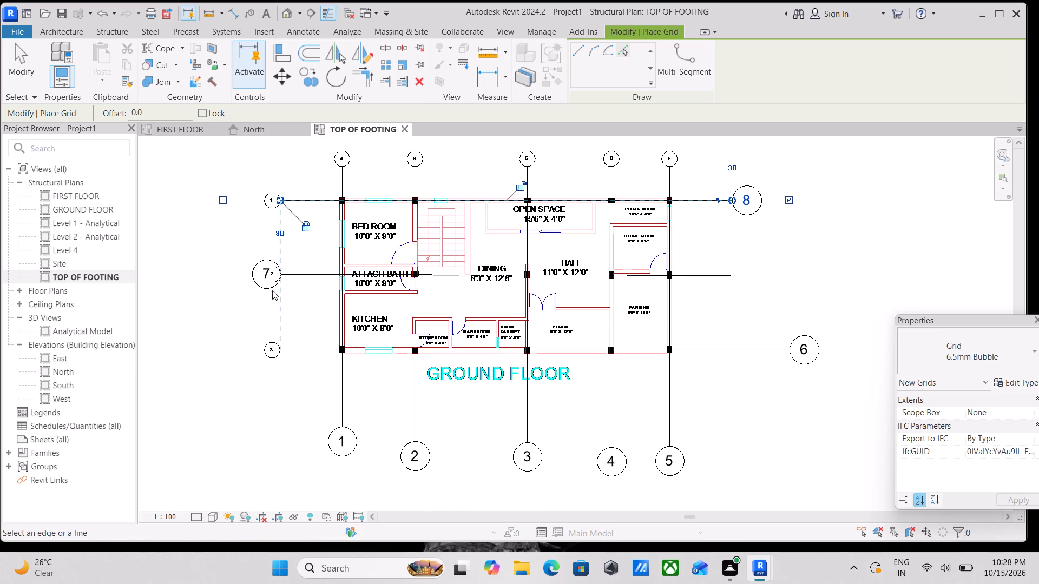
{"action": "key", "text": "Escape"}
{"action": "key", "text": "Escape"}
Switch the middle horizontal grid's bubble from its west end to its east end to match the other horizontal grids.
{"action": "left_click", "coordinate": [296, 273]}
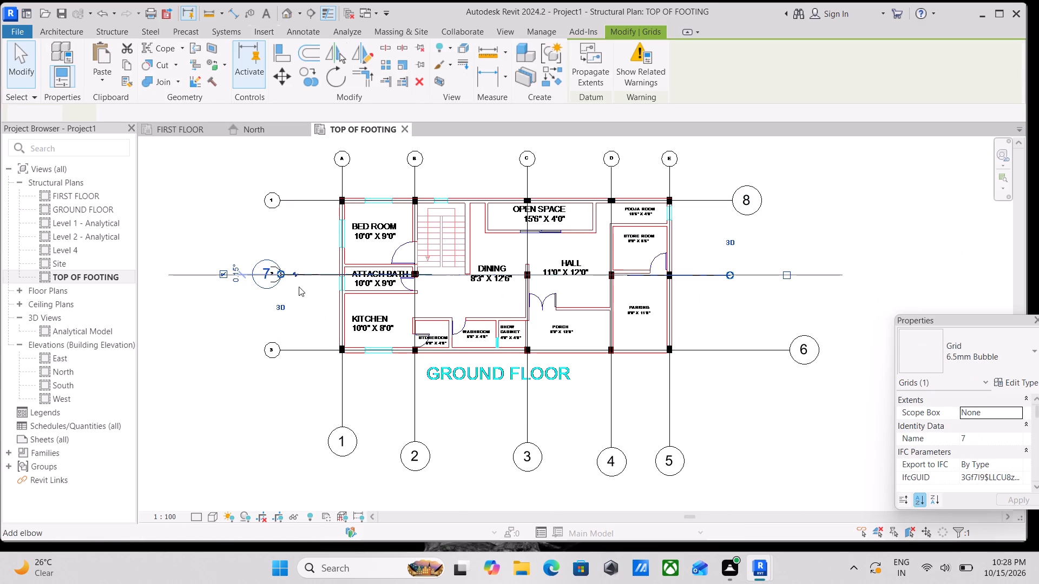
{"action": "left_click", "coordinate": [220, 273]}
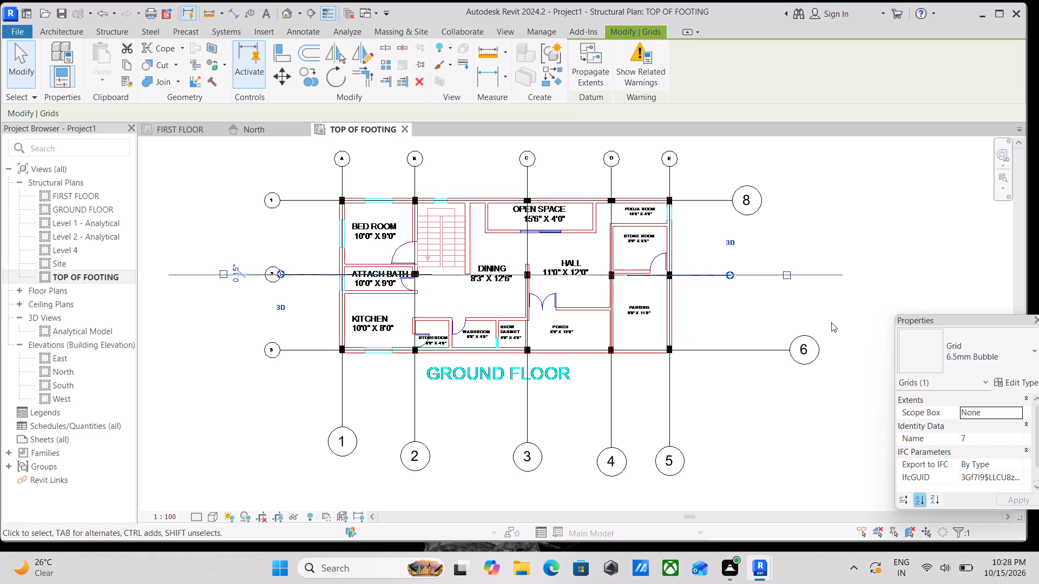
{"action": "left_click", "coordinate": [785, 277]}
{"action": "left_click", "coordinate": [787, 274]}
{"action": "left_click", "coordinate": [787, 274]}
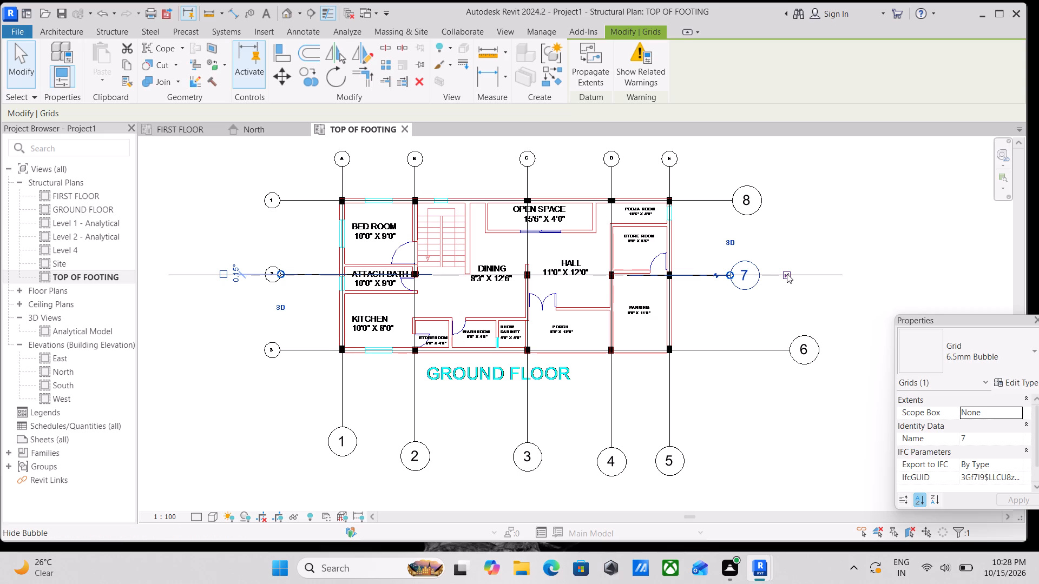
{"action": "key", "text": "Escape"}
{"action": "key", "text": "Escape"}
Rename the northernmost horizontal grid, 8, as A and the middle horizontal grid, 7, as B.
{"action": "scroll", "coordinate": [819, 361], "scroll_direction": "up", "scroll_amount": 3}
{"action": "key", "text": "Escape"}
{"action": "scroll", "coordinate": [795, 351], "scroll_direction": "up", "scroll_amount": 3}
{"action": "scroll", "coordinate": [779, 334], "scroll_direction": "down", "scroll_amount": 5}
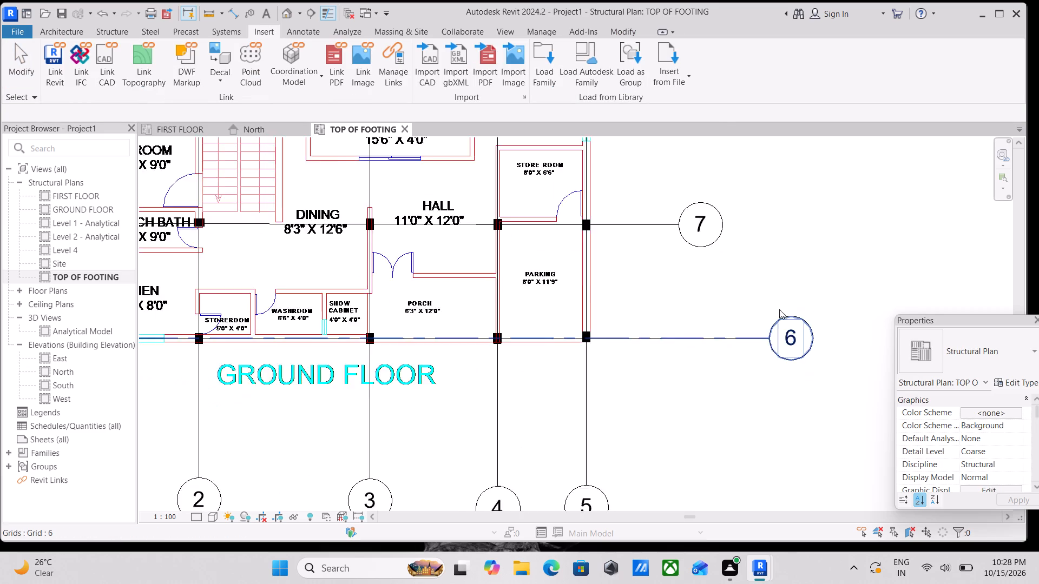
{"action": "scroll", "coordinate": [779, 309], "scroll_direction": "down", "scroll_amount": 3}
{"action": "middle_click_drag", "start_coordinate": [787, 286], "coordinate": [793, 298]}
{"action": "scroll", "coordinate": [765, 244], "scroll_direction": "up", "scroll_amount": 7}
{"action": "key", "text": "Escape"}
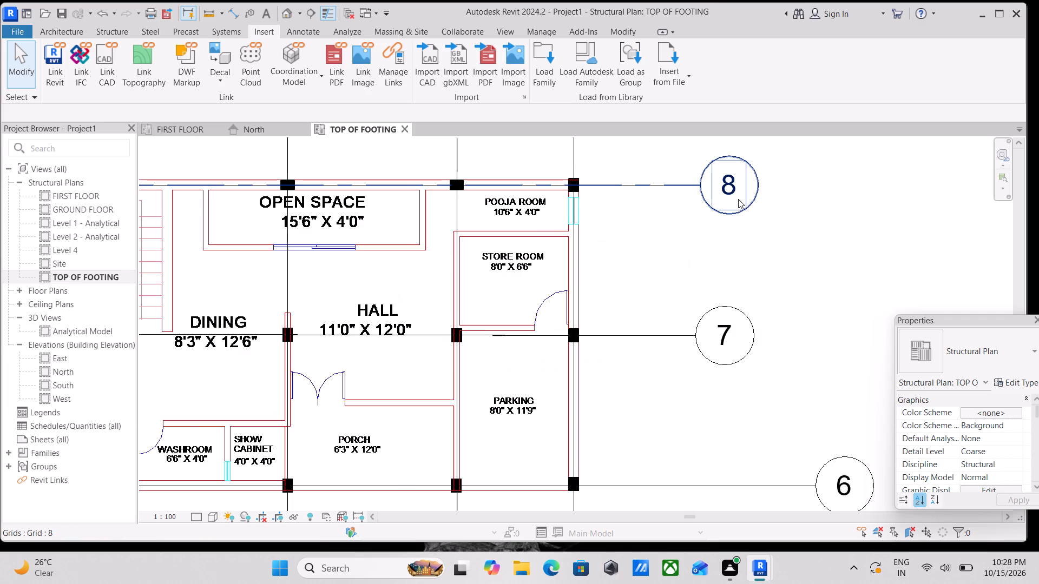
{"action": "key", "text": "Escape"}
{"action": "double_click", "coordinate": [736, 189]}
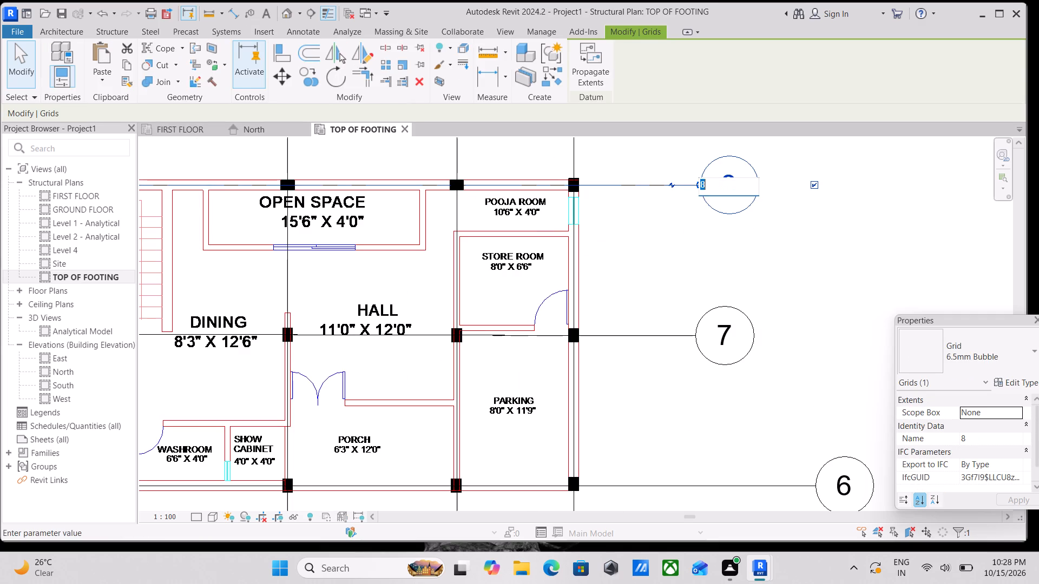
{"action": "key", "text": "a"}
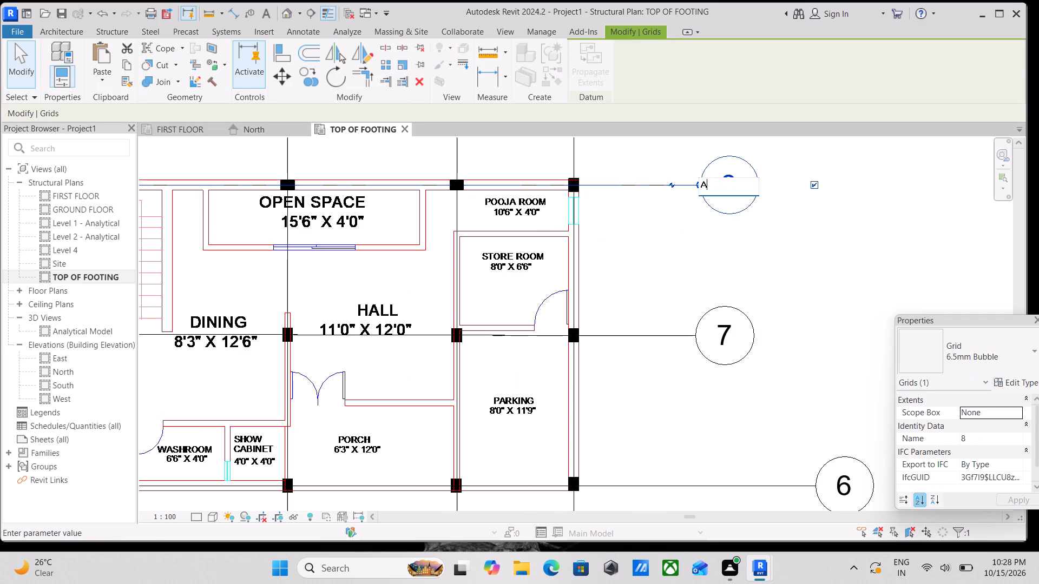
{"action": "key", "text": "Return"}
{"action": "double_click", "coordinate": [735, 332]}
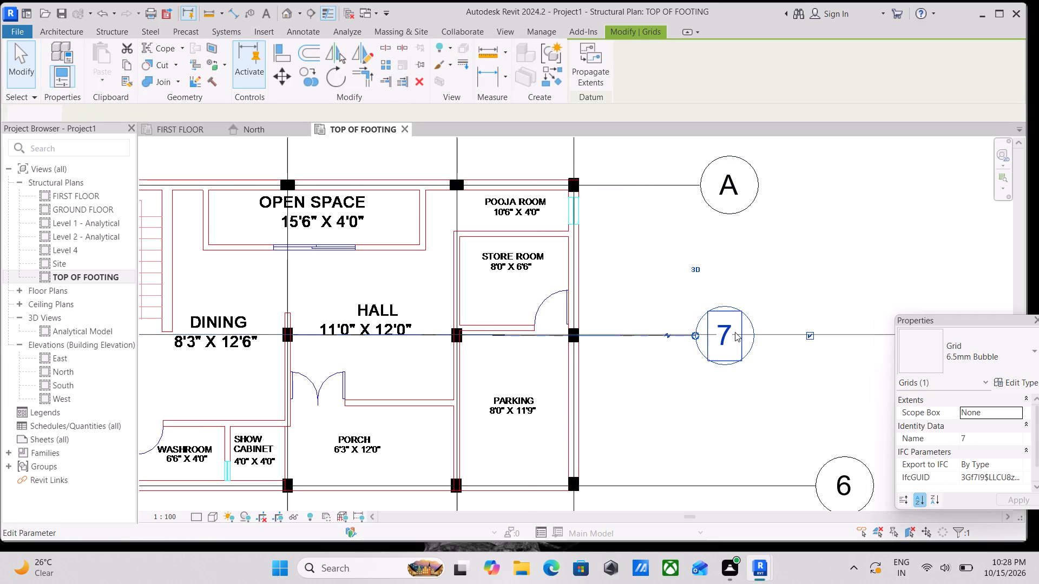
{"action": "key", "text": "b"}
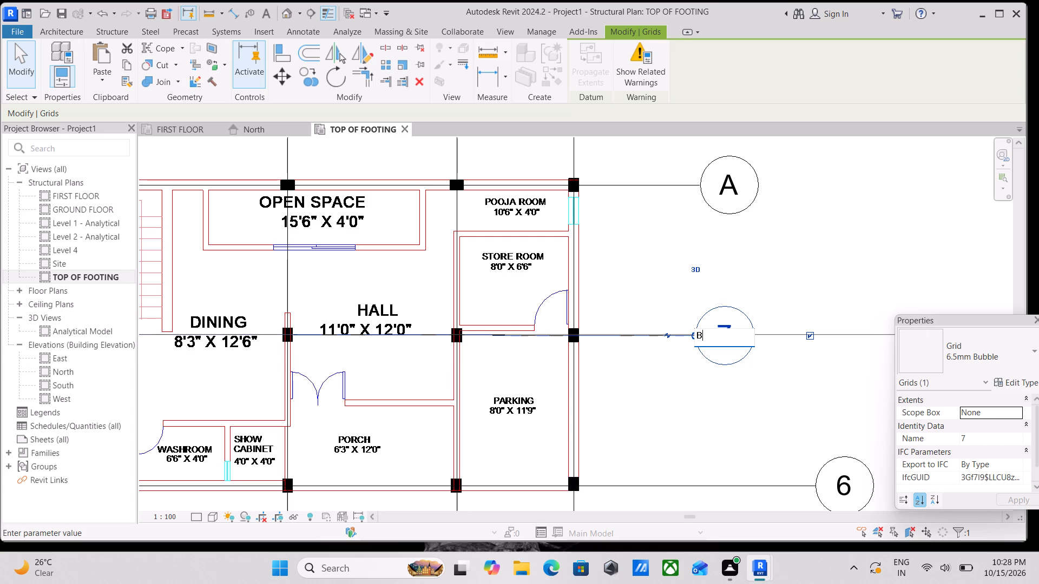
{"action": "key", "text": "Return"}
Rename the southernmost horizontal grid, 6, as C.
{"action": "scroll", "coordinate": [748, 343], "scroll_direction": "down", "scroll_amount": 3}
{"action": "middle_click_drag", "start_coordinate": [792, 371], "coordinate": [736, 263]}
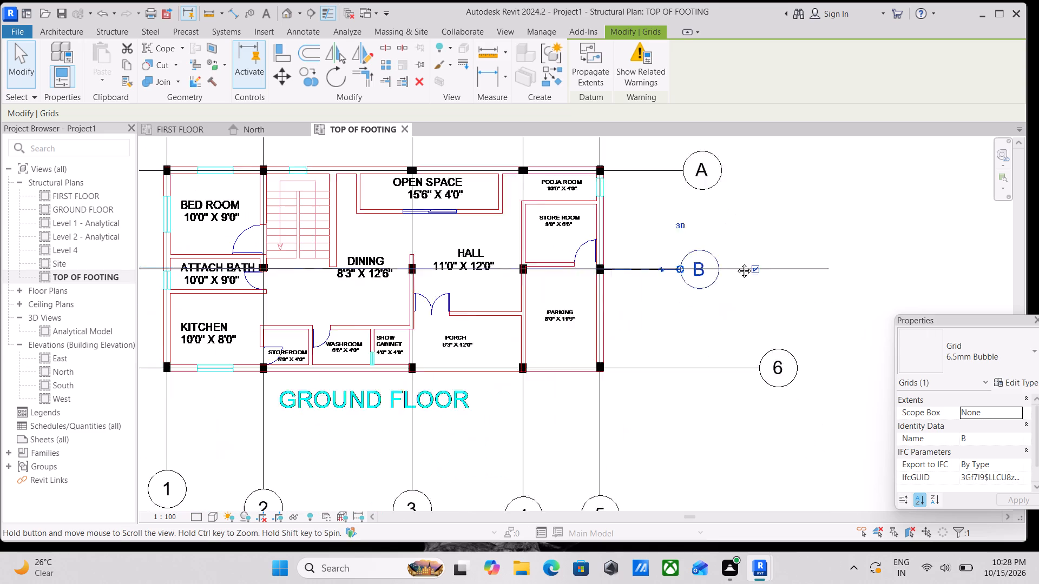
{"action": "middle_click_drag", "start_coordinate": [736, 263], "coordinate": [734, 256]}
{"action": "double_click", "coordinate": [757, 321]}
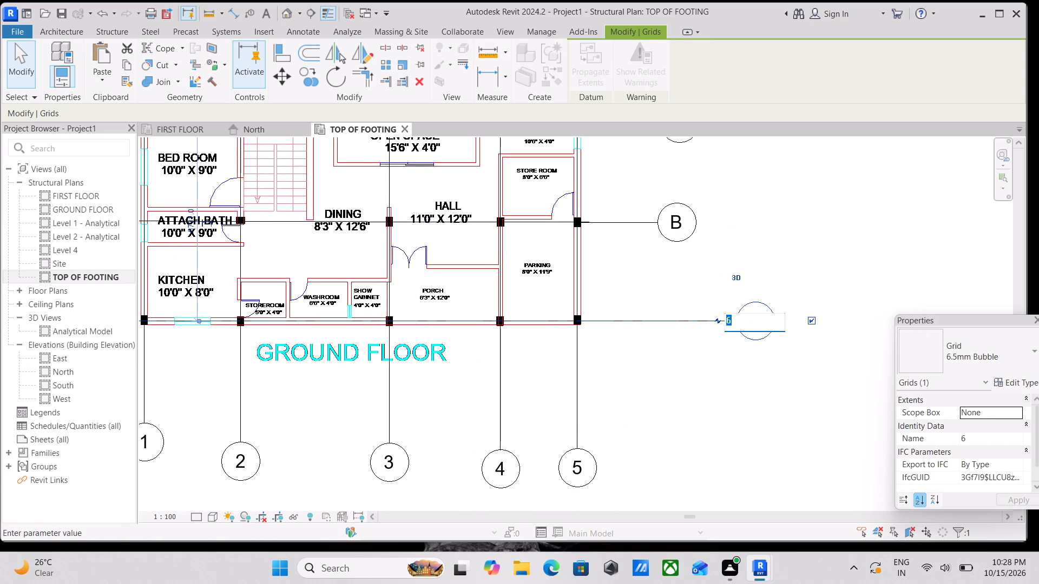
{"action": "key", "text": "c"}
{"action": "key", "text": "Return"}
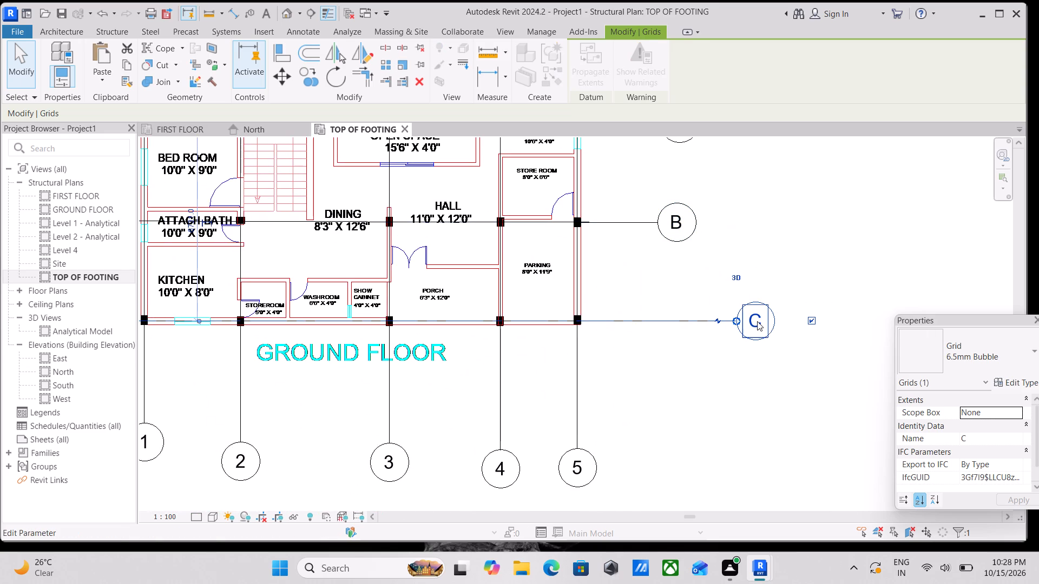
{"action": "scroll", "coordinate": [764, 296], "scroll_direction": "down", "scroll_amount": 2}
{"action": "key", "text": "Escape"}
{"action": "key", "text": "Escape"}
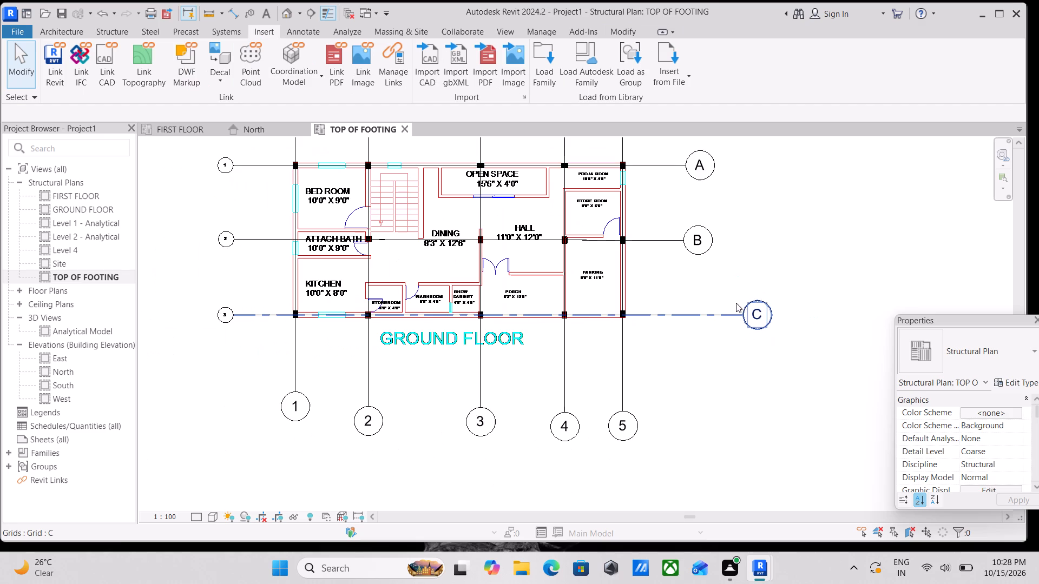
Examine the completed grid layout and its bubbles against the linked ground floor plan and column positions.
{"action": "scroll", "coordinate": [707, 308], "scroll_direction": "down", "scroll_amount": 3}
{"action": "middle_click_drag", "start_coordinate": [708, 308], "coordinate": [771, 345]}
{"action": "scroll", "coordinate": [741, 308], "scroll_direction": "up", "scroll_amount": 4}
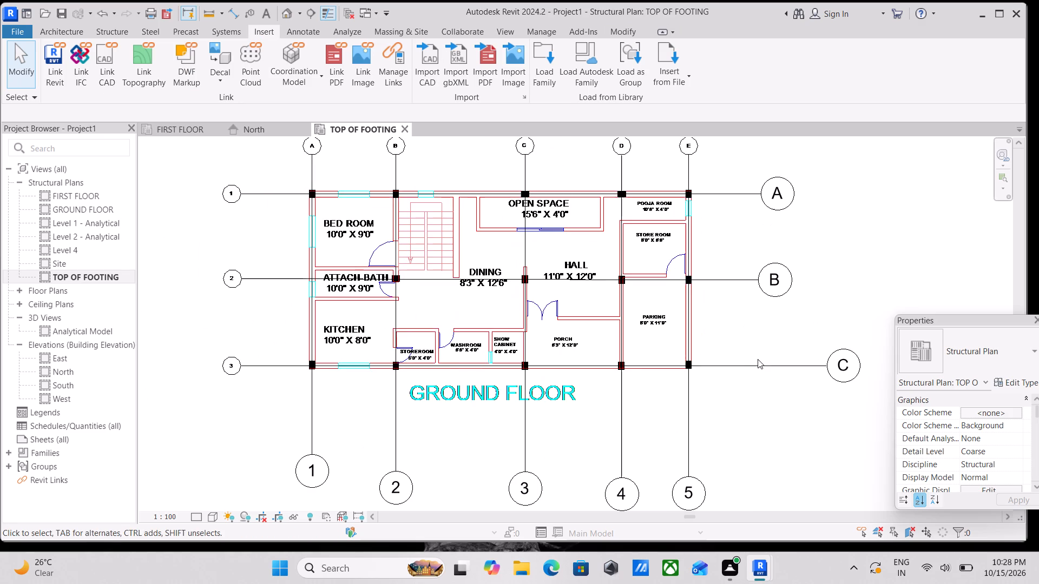
{"action": "scroll", "coordinate": [770, 315], "scroll_direction": "down", "scroll_amount": 1}
{"action": "middle_click_drag", "start_coordinate": [770, 315], "coordinate": [784, 335]}
{"action": "scroll", "coordinate": [494, 270], "scroll_direction": "up", "scroll_amount": 2}
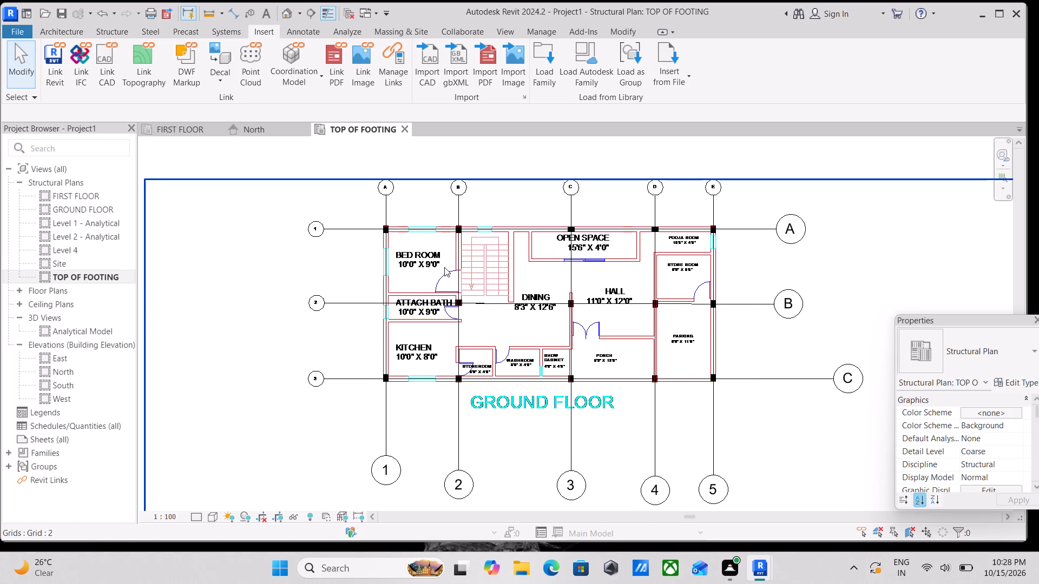
{"action": "scroll", "coordinate": [444, 267], "scroll_direction": "up", "scroll_amount": 1}
{"action": "scroll", "coordinate": [376, 213], "scroll_direction": "up", "scroll_amount": 4}
{"action": "scroll", "coordinate": [305, 220], "scroll_direction": "up", "scroll_amount": 5}
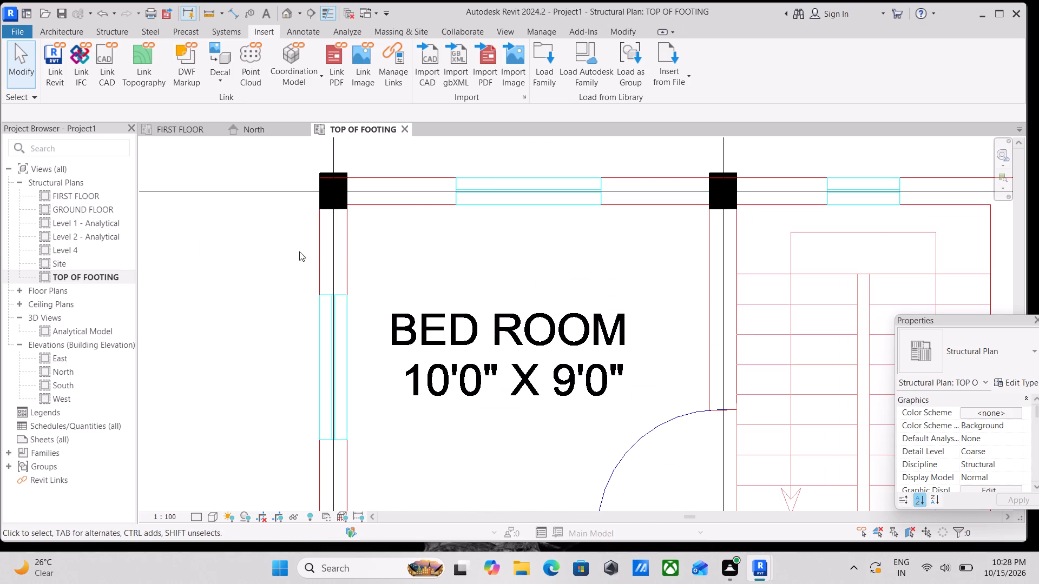
{"action": "scroll", "coordinate": [340, 257], "scroll_direction": "down", "scroll_amount": 4}
Temporarily hide the linked drawing AUTOCAD PROJECT 3.dwg in the TOP OF FOOTING plan.
{"action": "left_click", "coordinate": [325, 261]}
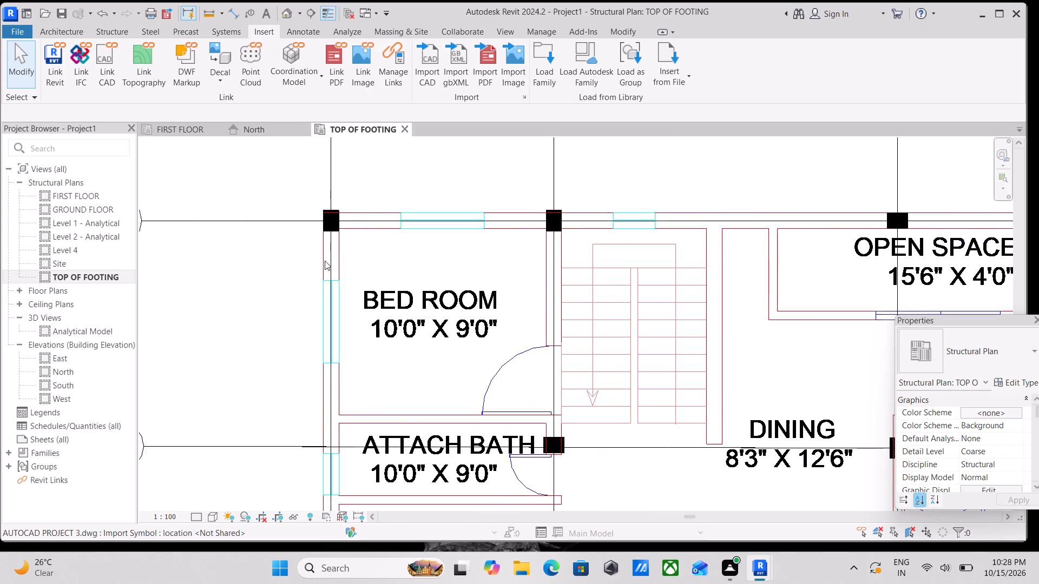
{"action": "scroll", "coordinate": [325, 261], "scroll_direction": "down", "scroll_amount": 3}
{"action": "scroll", "coordinate": [419, 261], "scroll_direction": "down", "scroll_amount": 3}
{"action": "middle_click_drag", "start_coordinate": [403, 270], "coordinate": [436, 276]}
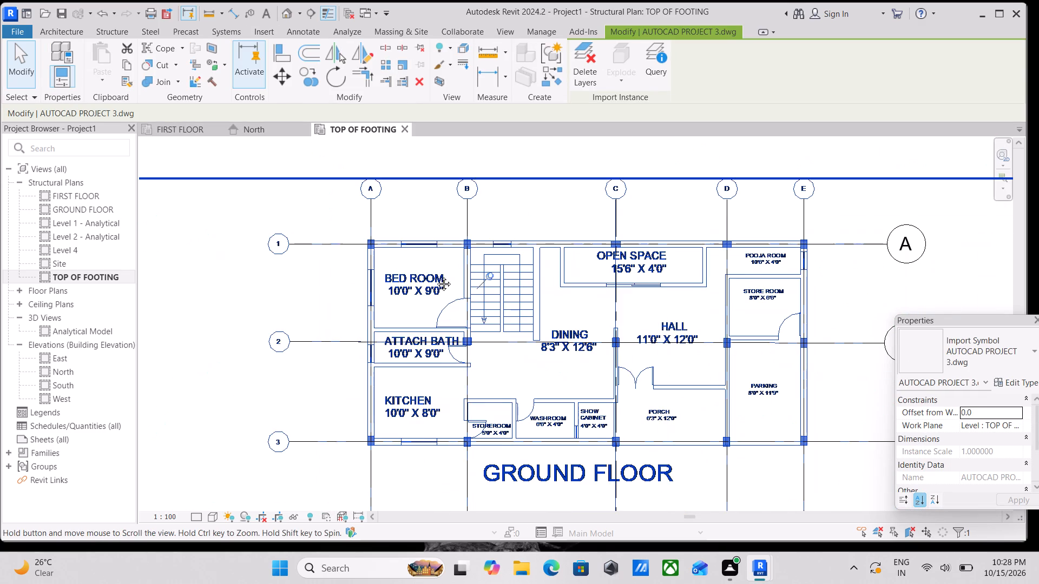
{"action": "middle_click_drag", "start_coordinate": [436, 276], "coordinate": [474, 278]}
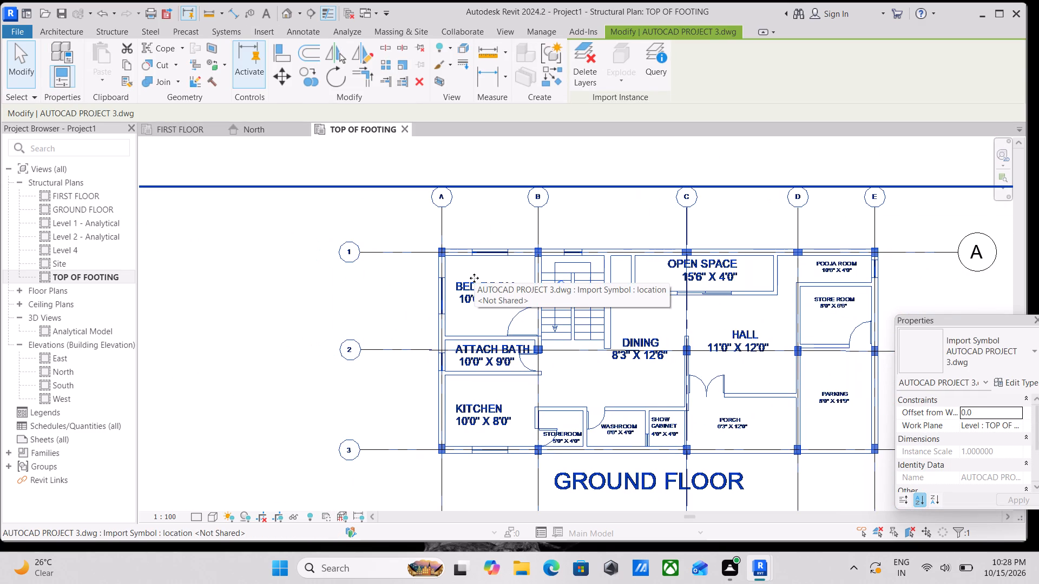
{"action": "scroll", "coordinate": [474, 278], "scroll_direction": "down", "scroll_amount": 2}
{"action": "scroll", "coordinate": [609, 305], "scroll_direction": "down", "scroll_amount": 7}
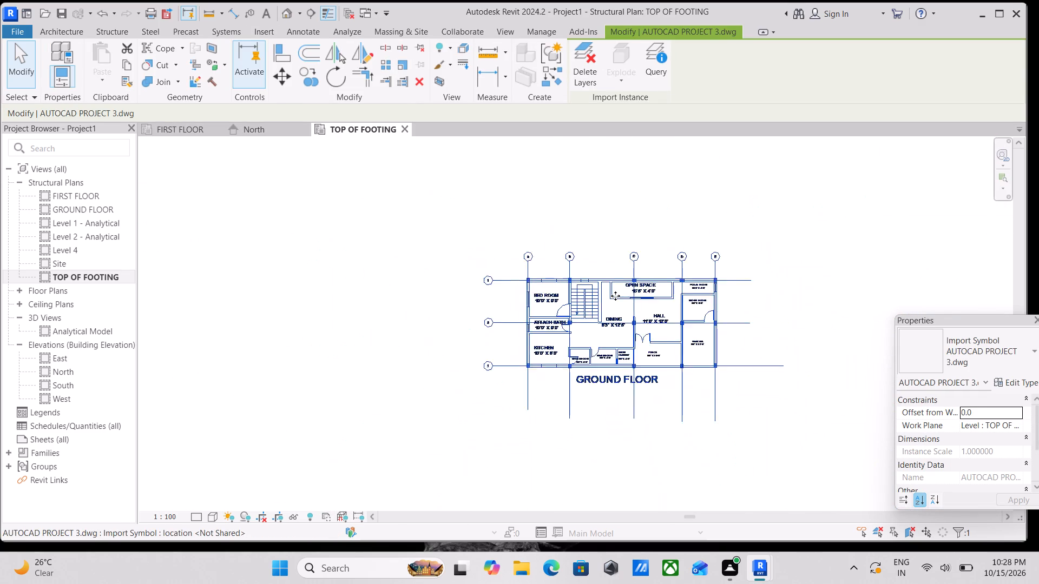
{"action": "middle_click_drag", "start_coordinate": [615, 296], "coordinate": [566, 289]}
{"action": "scroll", "coordinate": [776, 371], "scroll_direction": "down", "scroll_amount": 3}
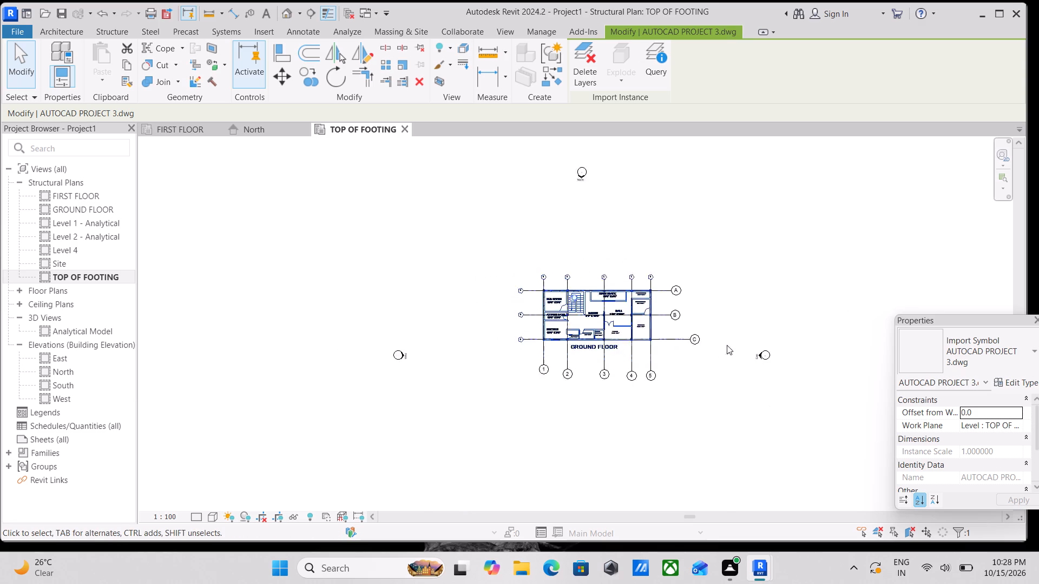
{"action": "scroll", "coordinate": [666, 318], "scroll_direction": "up", "scroll_amount": 6}
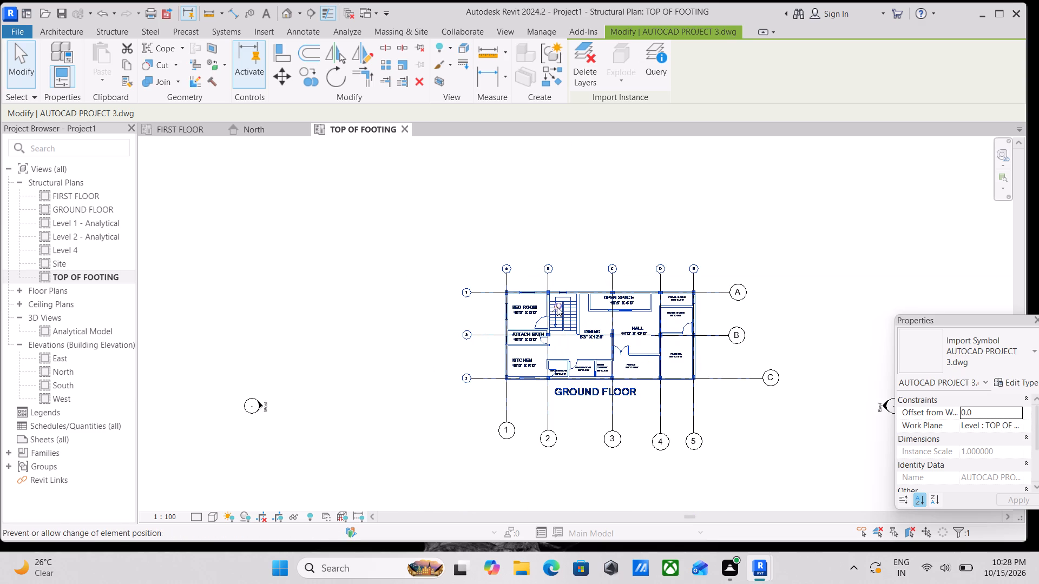
{"action": "left_click", "coordinate": [557, 307]}
{"action": "scroll", "coordinate": [557, 309], "scroll_direction": "up", "scroll_amount": 7}
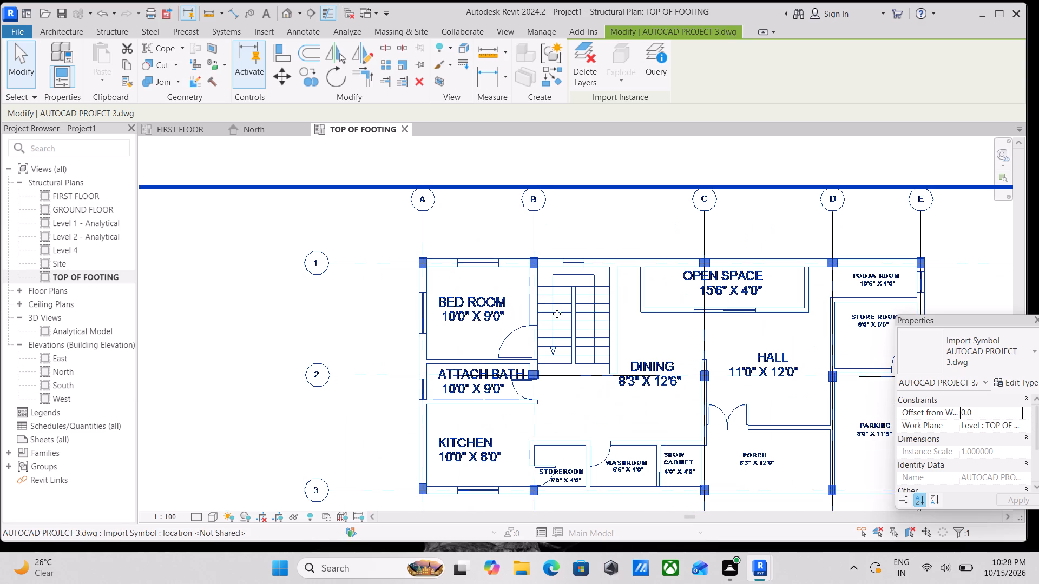
{"action": "key", "text": "h"}
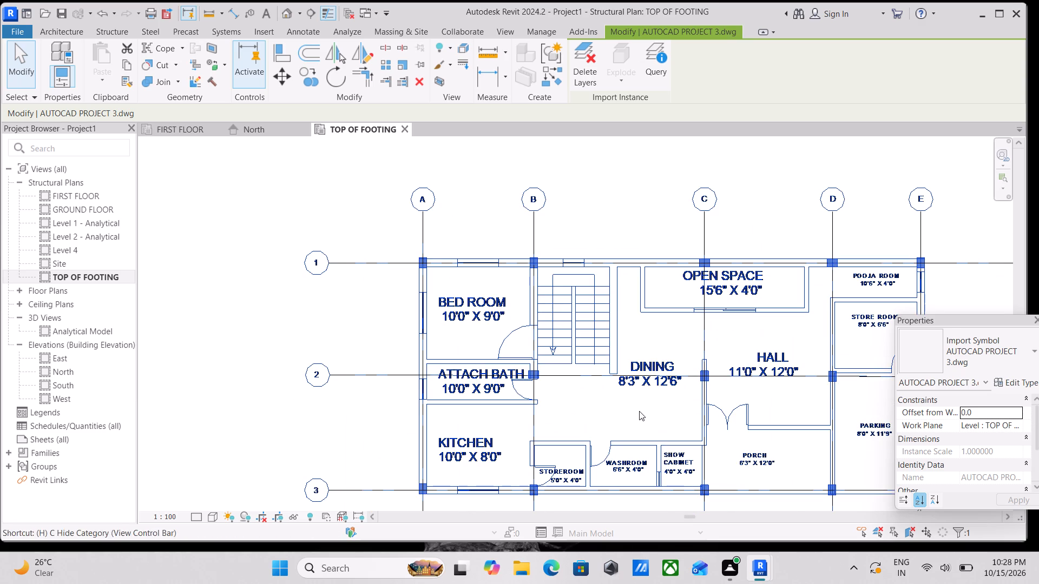
{"action": "key", "text": "h"}
Place M_Footing-Rectangular 1800 x 1200 x 450mm isolated foundations at the intersections of grid A with grids 1 to 5.
{"action": "scroll", "coordinate": [459, 280], "scroll_direction": "down", "scroll_amount": 4}
{"action": "scroll", "coordinate": [534, 300], "scroll_direction": "down", "scroll_amount": 1}
{"action": "middle_click_drag", "start_coordinate": [538, 289], "coordinate": [544, 284]}
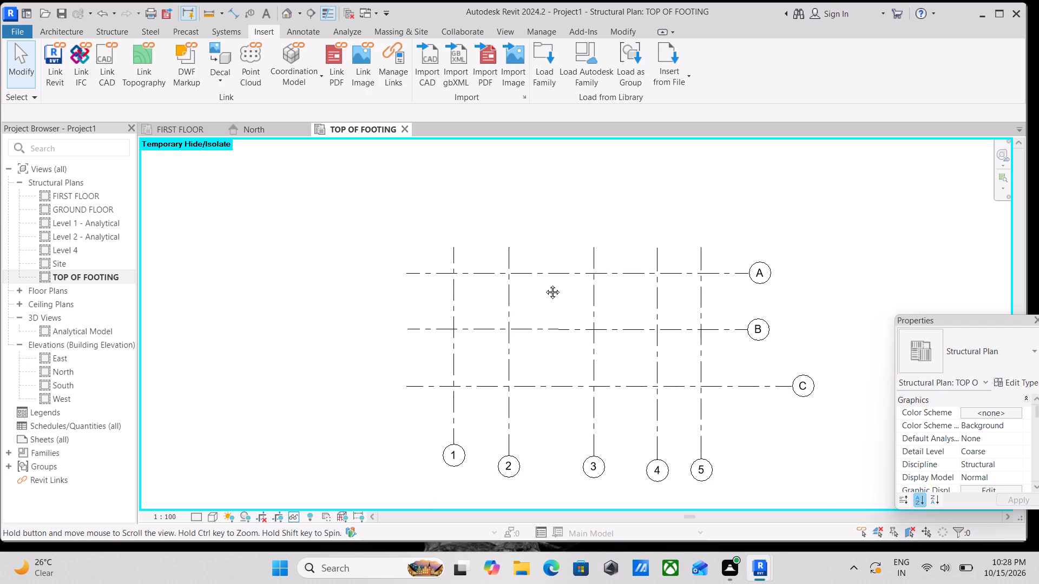
{"action": "middle_click_drag", "start_coordinate": [544, 284], "coordinate": [573, 248]}
{"action": "scroll", "coordinate": [450, 278], "scroll_direction": "up", "scroll_amount": 3}
{"action": "scroll", "coordinate": [506, 257], "scroll_direction": "up", "scroll_amount": 3}
{"action": "scroll", "coordinate": [521, 256], "scroll_direction": "down", "scroll_amount": 2}
{"action": "middle_click_drag", "start_coordinate": [522, 256], "coordinate": [524, 283]}
{"action": "left_click", "coordinate": [62, 32]}
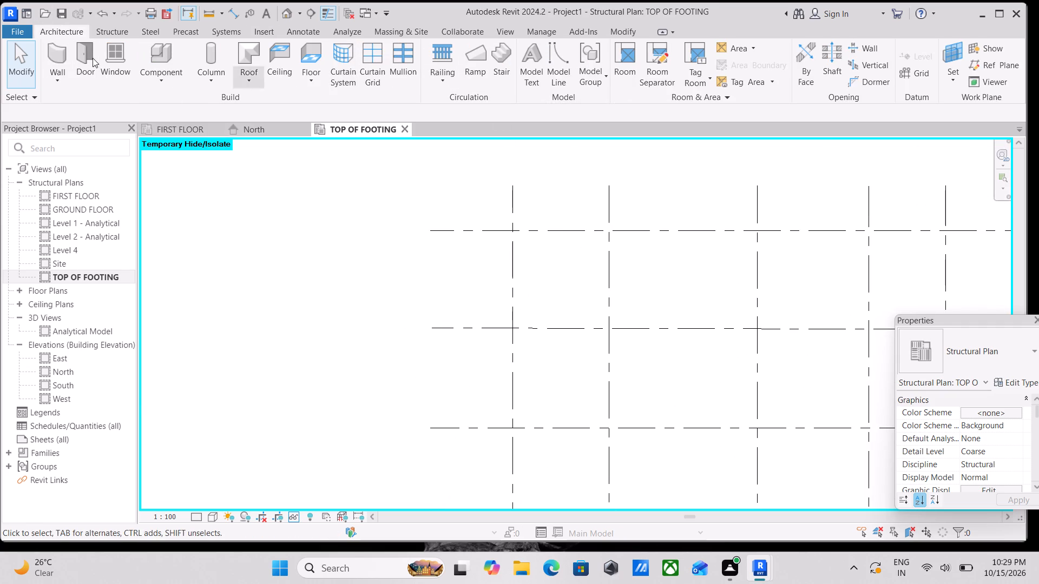
{"action": "left_click", "coordinate": [125, 32]}
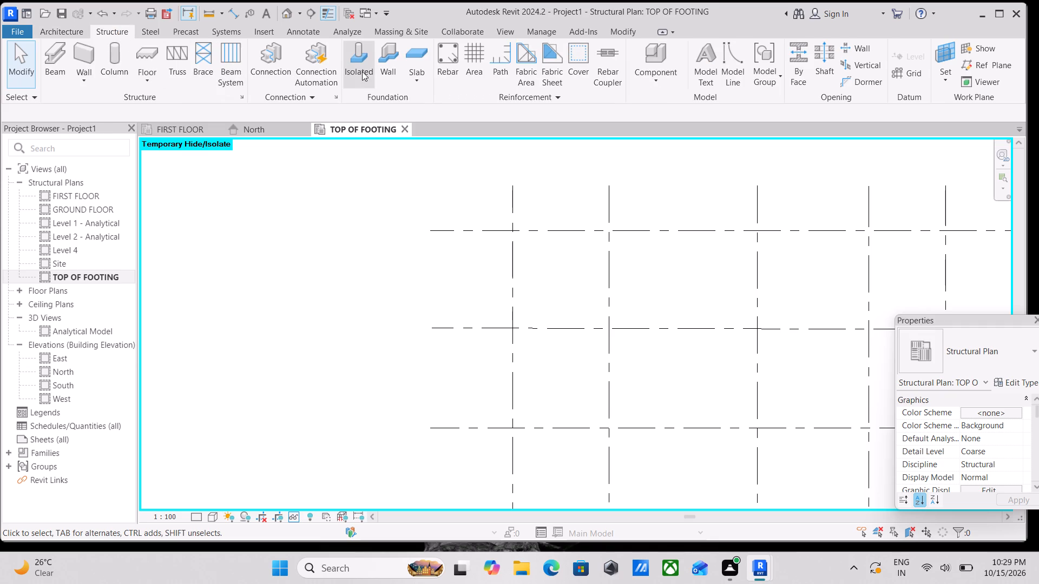
{"action": "left_click", "coordinate": [368, 69]}
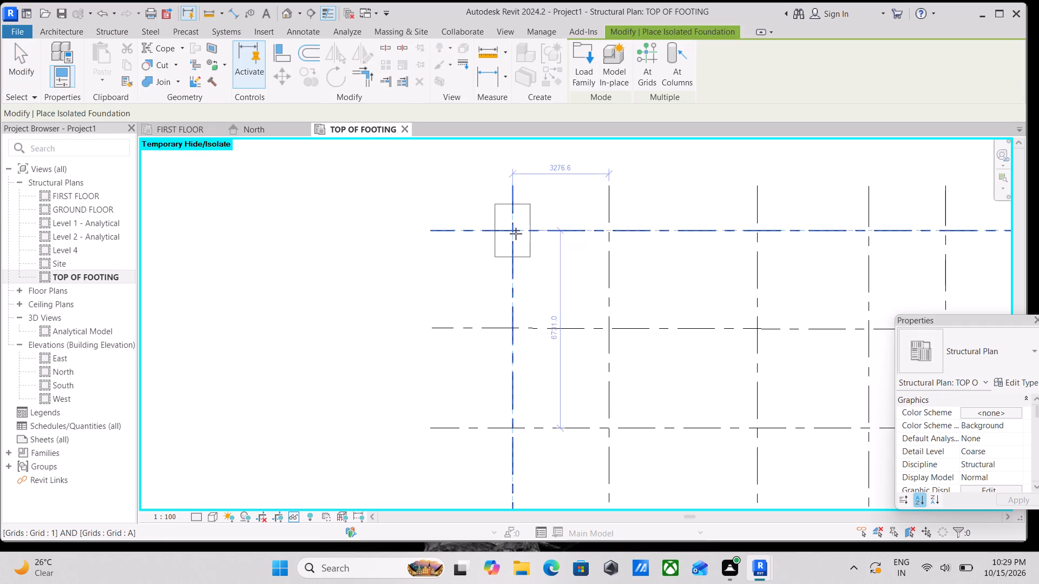
{"action": "scroll", "coordinate": [516, 234], "scroll_direction": "up", "scroll_amount": 2}
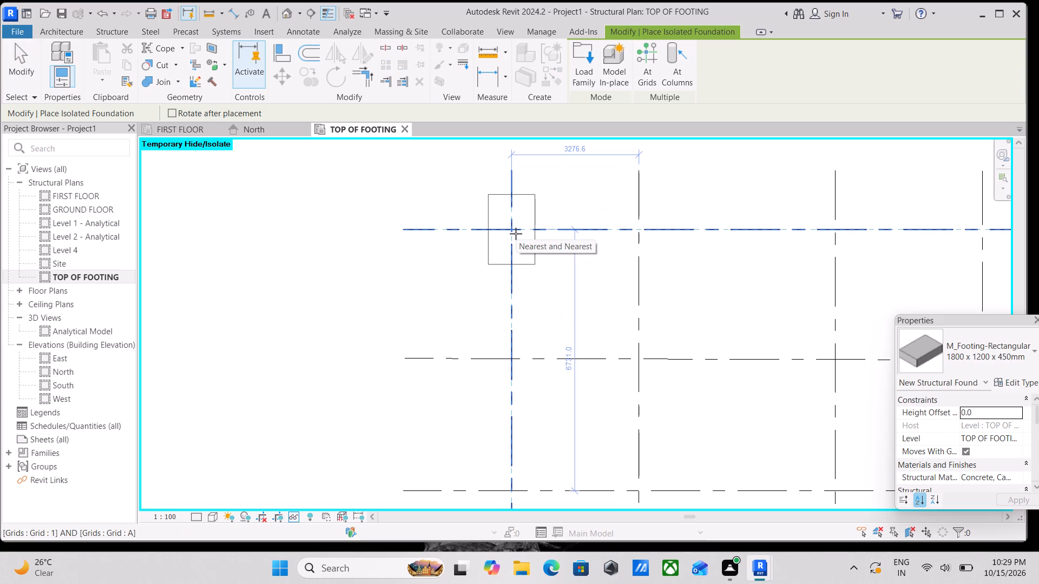
{"action": "left_click", "coordinate": [513, 234]}
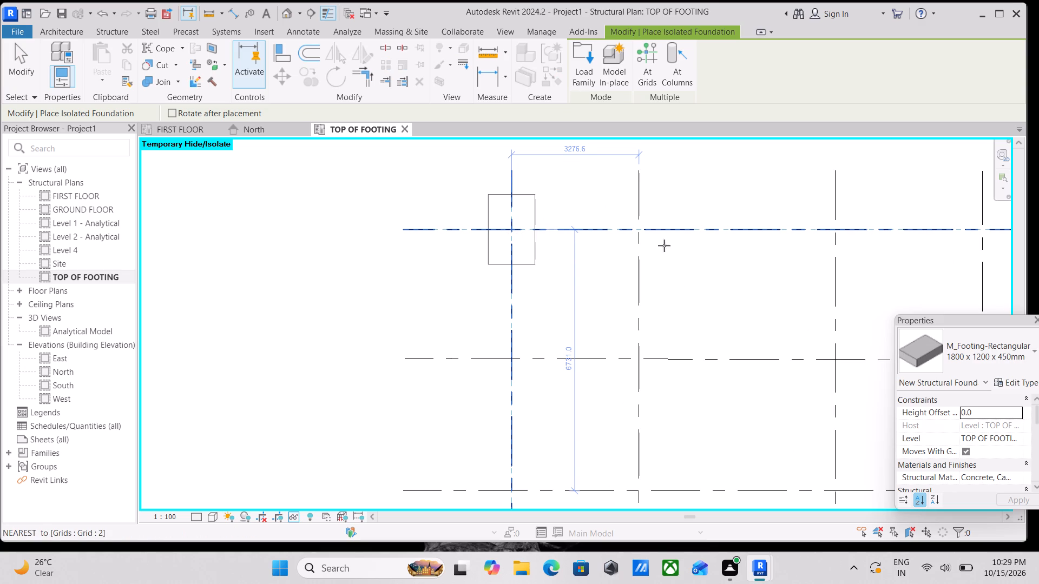
{"action": "left_click", "coordinate": [641, 231]}
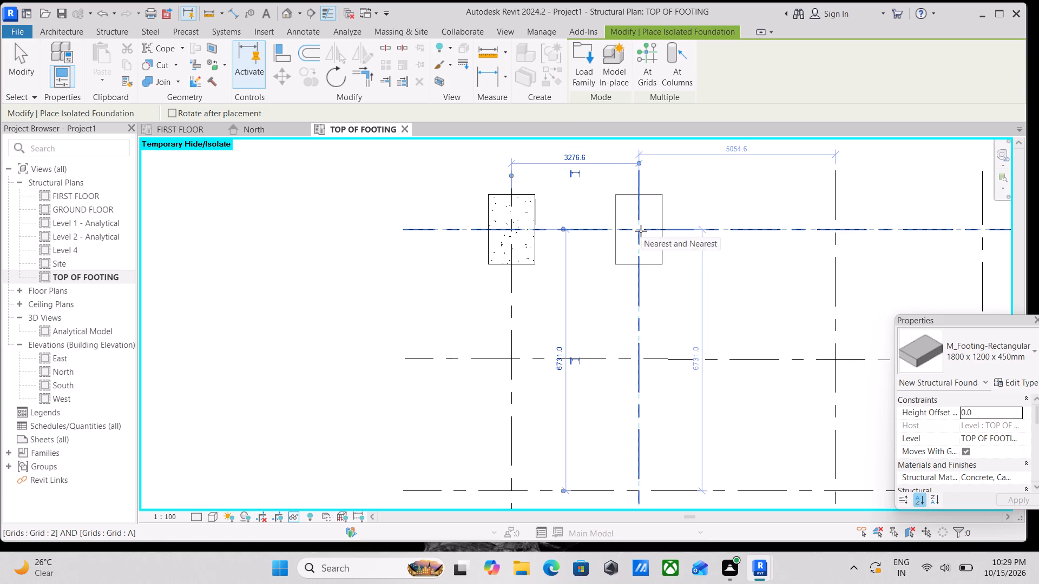
{"action": "middle_click_drag", "start_coordinate": [706, 255], "coordinate": [485, 224]}
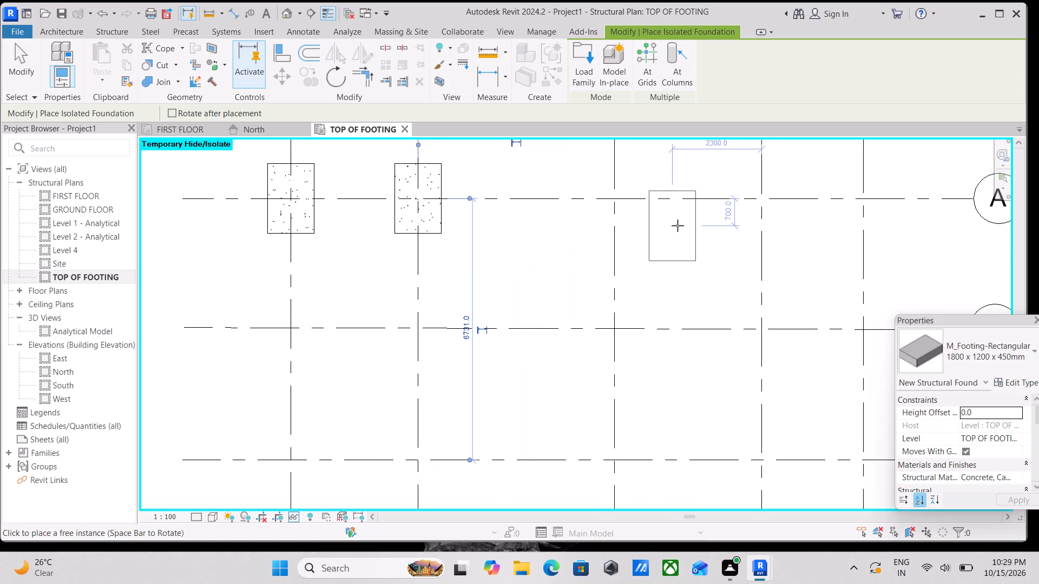
{"action": "middle_click_drag", "start_coordinate": [663, 324], "coordinate": [606, 398]}
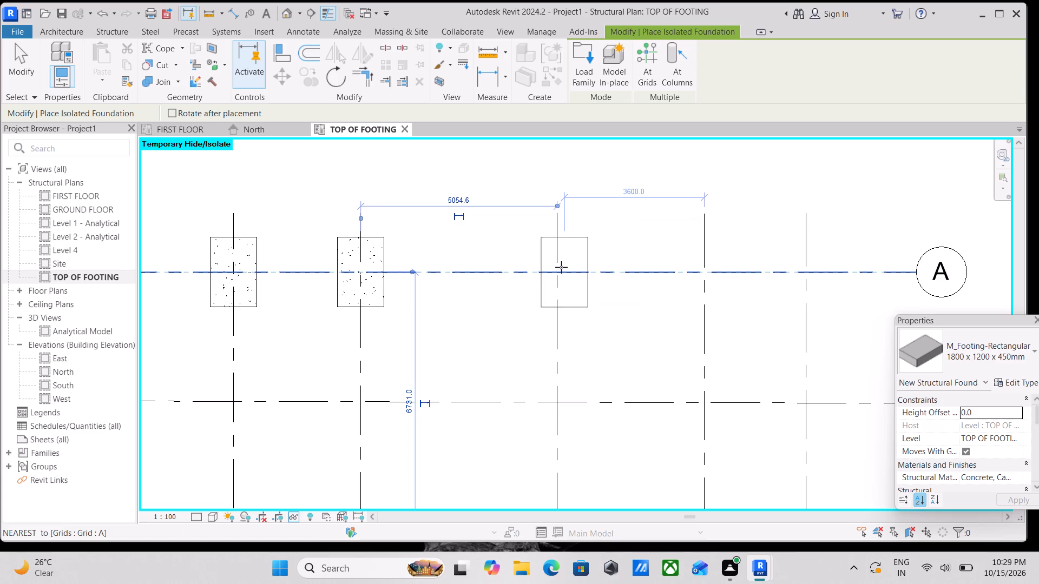
{"action": "left_click", "coordinate": [560, 270]}
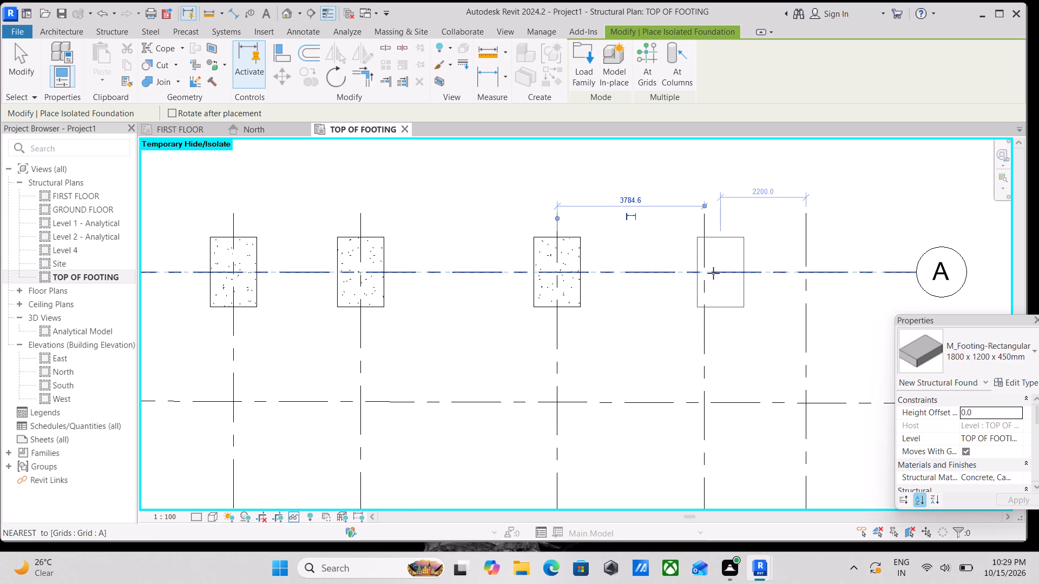
{"action": "scroll", "coordinate": [708, 280], "scroll_direction": "down", "scroll_amount": 1}
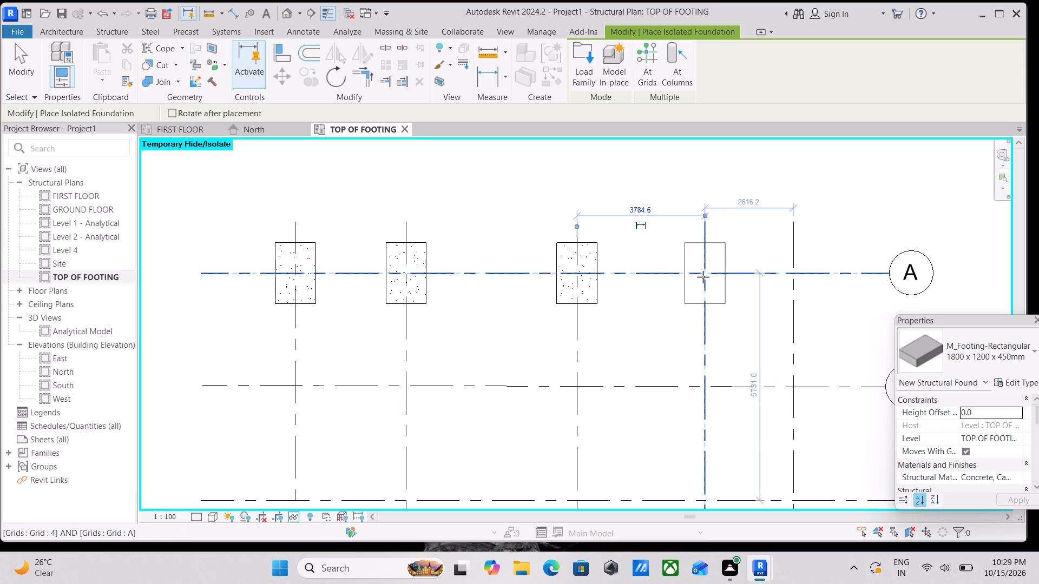
{"action": "left_click", "coordinate": [703, 277]}
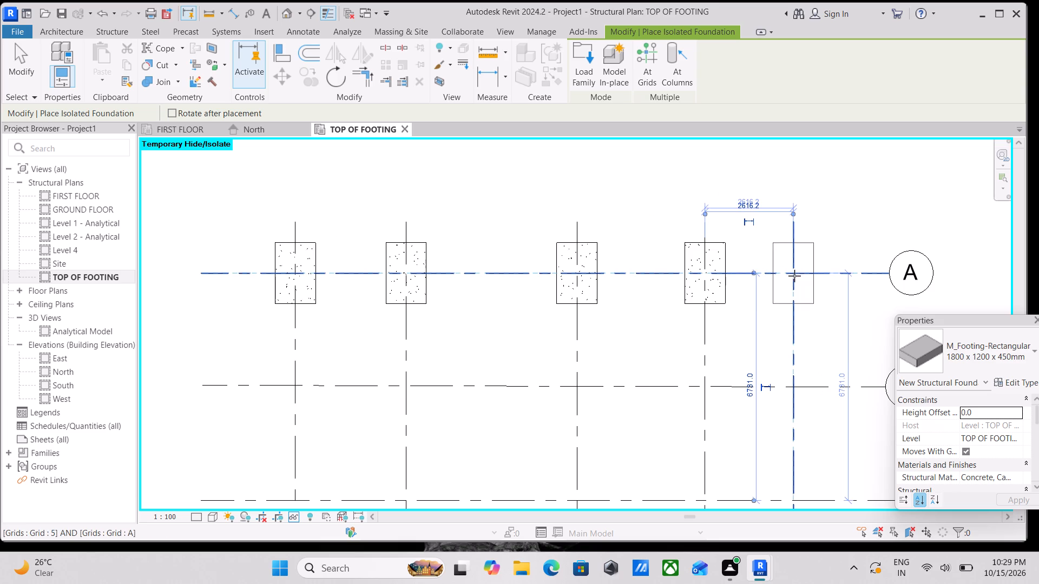
{"action": "left_click", "coordinate": [793, 275]}
Place the same 1800 x 1200 x 450mm isolated footings at the intersections of grid B with grids 1 to 5.
{"action": "scroll", "coordinate": [559, 303], "scroll_direction": "down", "scroll_amount": 1}
{"action": "middle_click_drag", "start_coordinate": [561, 302], "coordinate": [615, 250]}
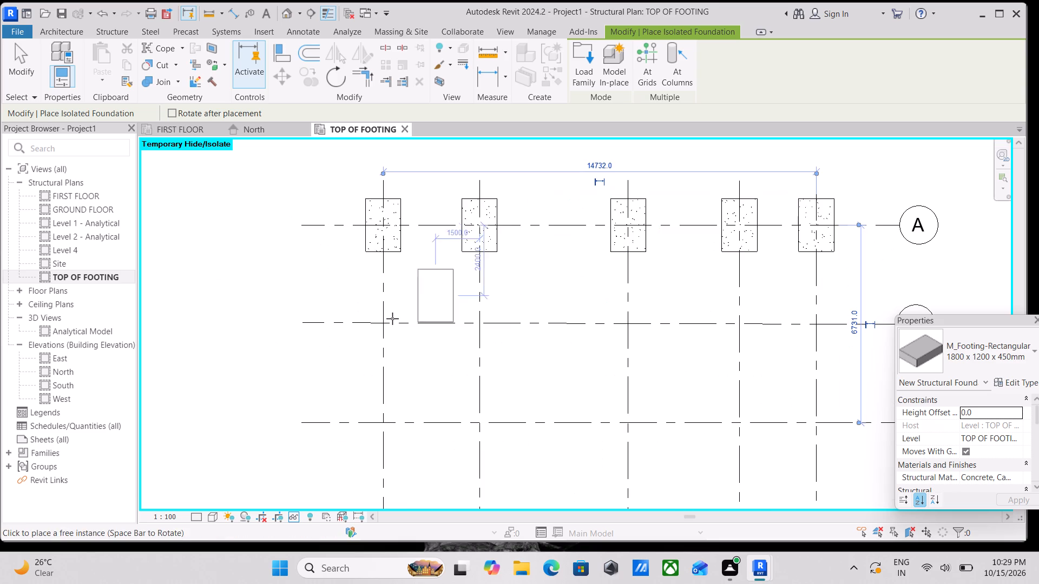
{"action": "left_click", "coordinate": [383, 322]}
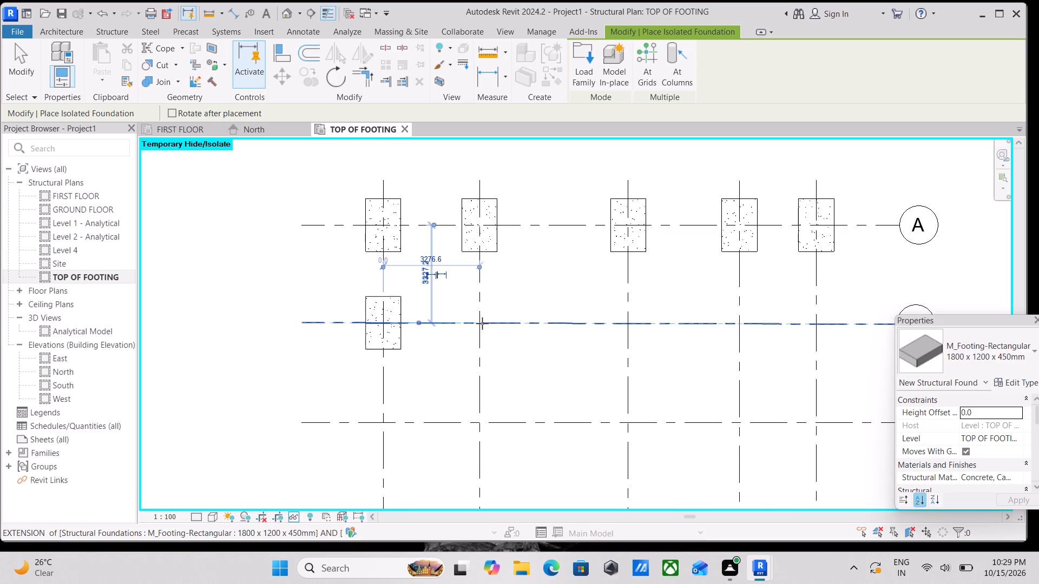
{"action": "left_click", "coordinate": [480, 323]}
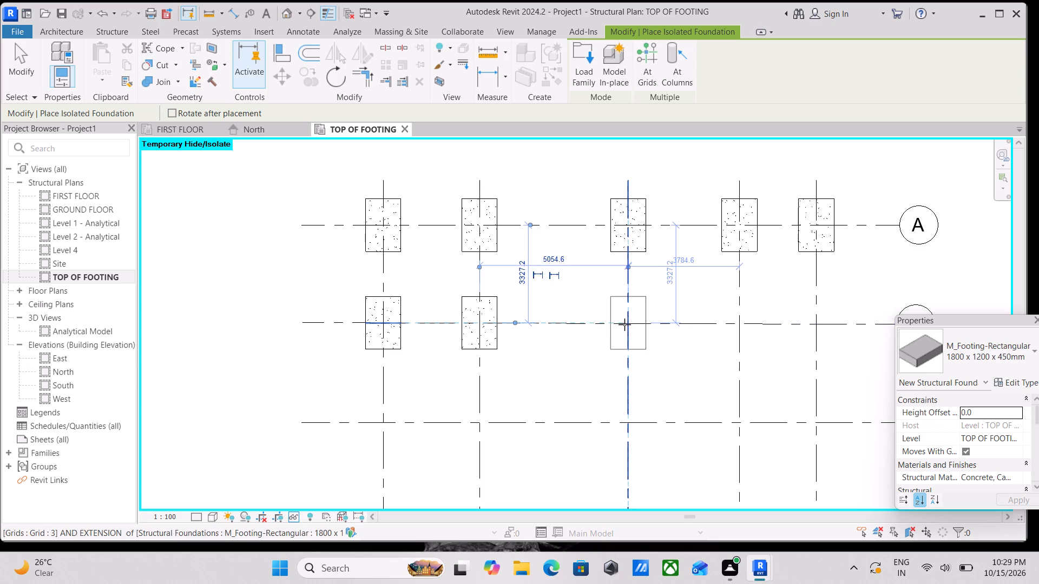
{"action": "left_click", "coordinate": [624, 324]}
{"action": "left_click", "coordinate": [742, 321]}
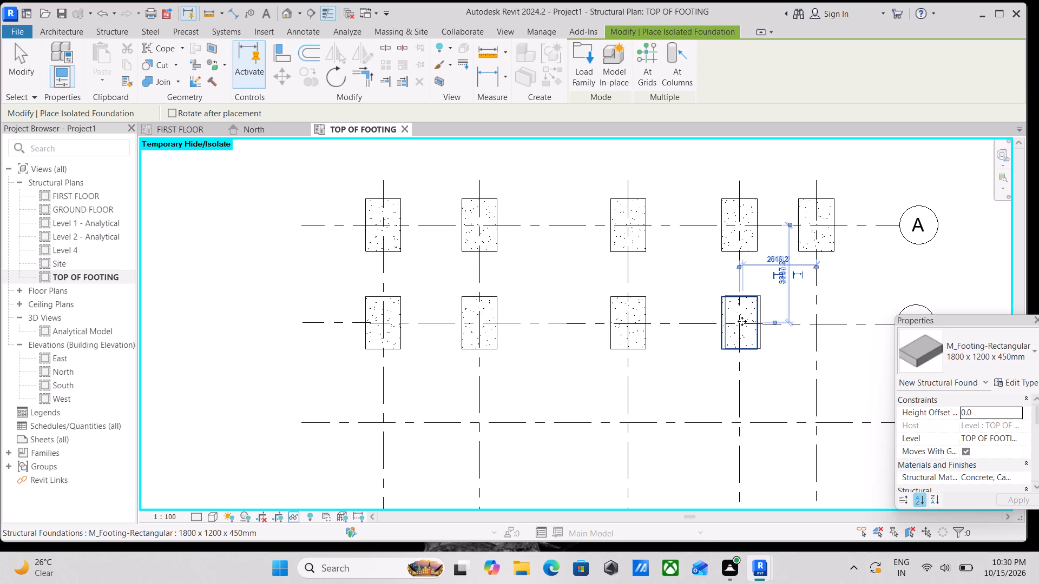
{"action": "left_click", "coordinate": [818, 327]}
Place the 1800 x 1200 x 450mm isolated footings at the intersections of grid C with grids 1 to 5.
{"action": "scroll", "coordinate": [711, 360], "scroll_direction": "down", "scroll_amount": 2}
{"action": "middle_click_drag", "start_coordinate": [711, 360], "coordinate": [740, 277]}
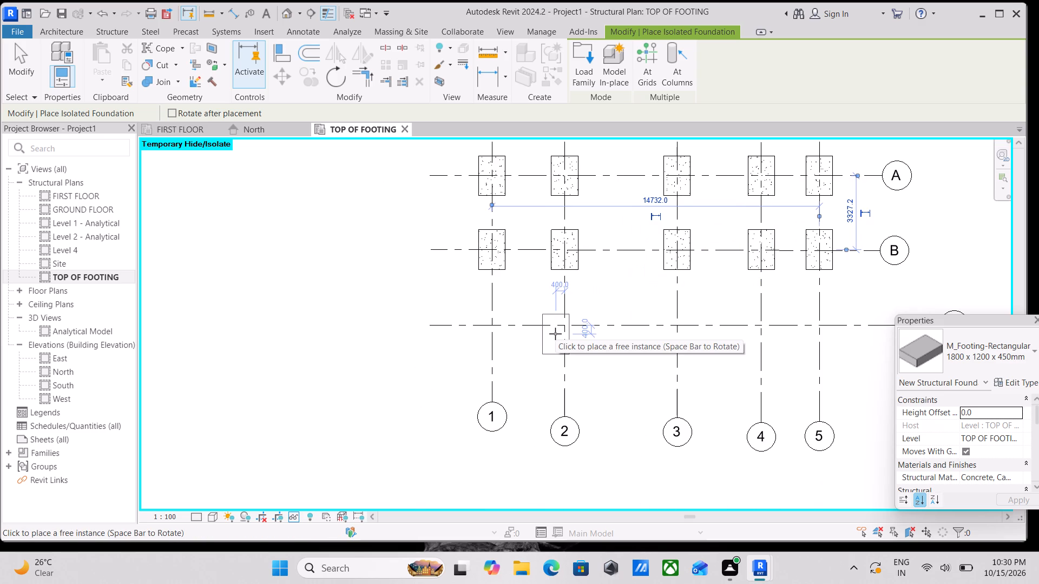
{"action": "scroll", "coordinate": [501, 333], "scroll_direction": "up", "scroll_amount": 3}
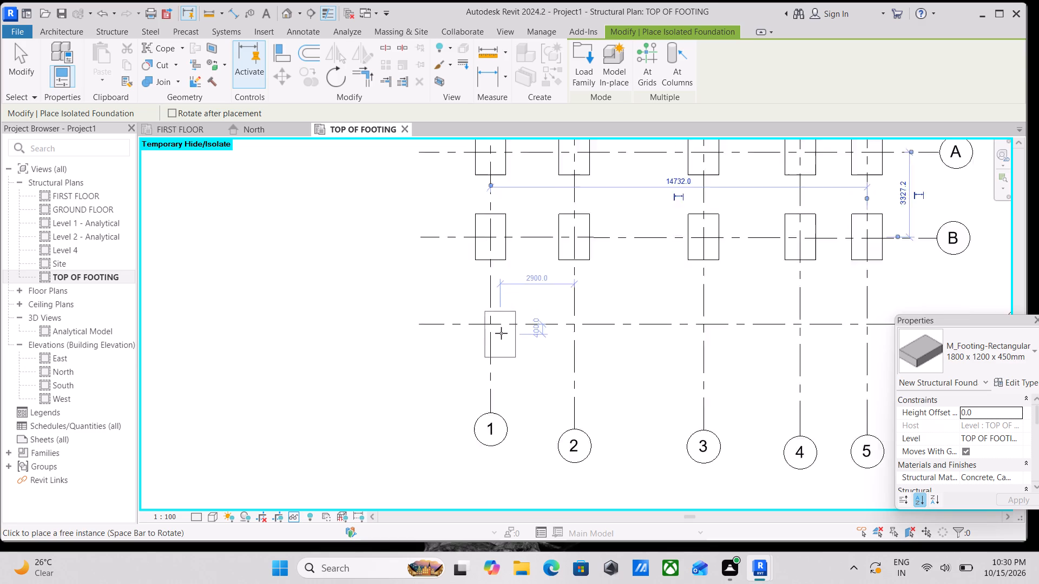
{"action": "scroll", "coordinate": [501, 333], "scroll_direction": "up", "scroll_amount": 2}
{"action": "left_click", "coordinate": [488, 317]}
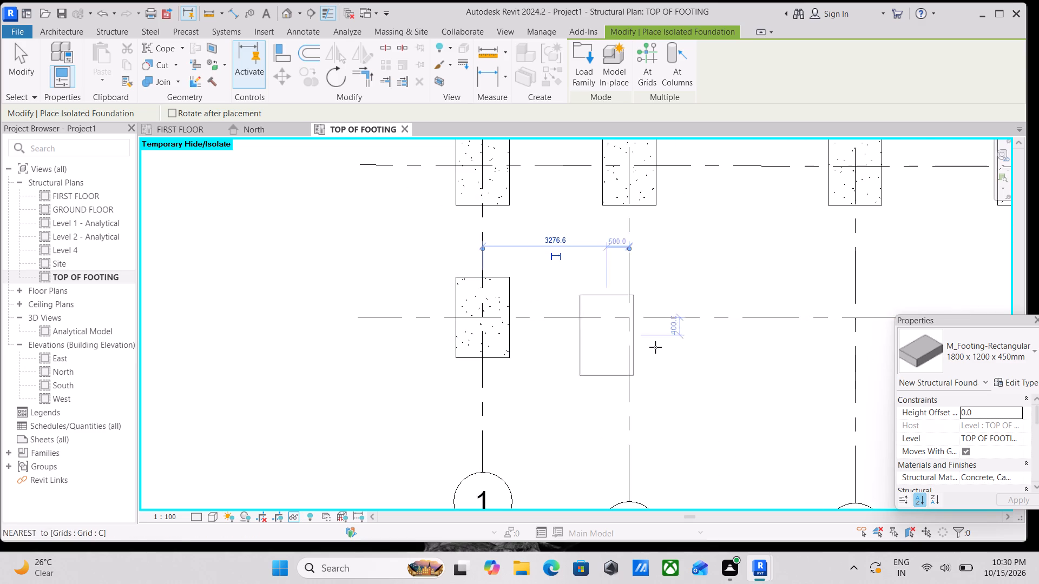
{"action": "left_click", "coordinate": [630, 320]}
{"action": "scroll", "coordinate": [768, 309], "scroll_direction": "down", "scroll_amount": 2}
{"action": "middle_click_drag", "start_coordinate": [768, 309], "coordinate": [738, 306]}
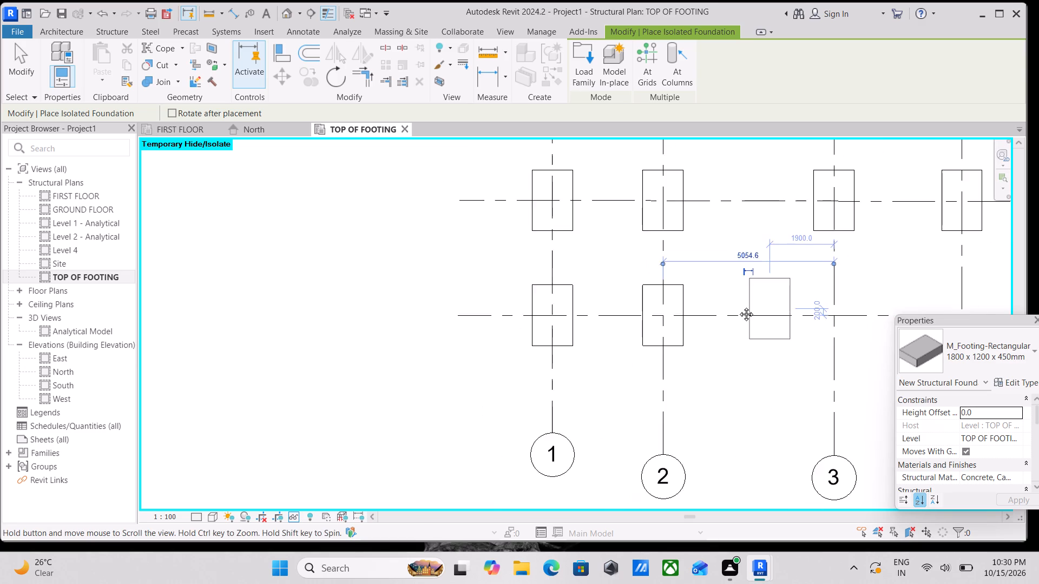
{"action": "middle_click_drag", "start_coordinate": [738, 306], "coordinate": [610, 315]}
{"action": "left_click", "coordinate": [674, 321]}
{"action": "scroll", "coordinate": [740, 313], "scroll_direction": "down", "scroll_amount": 1}
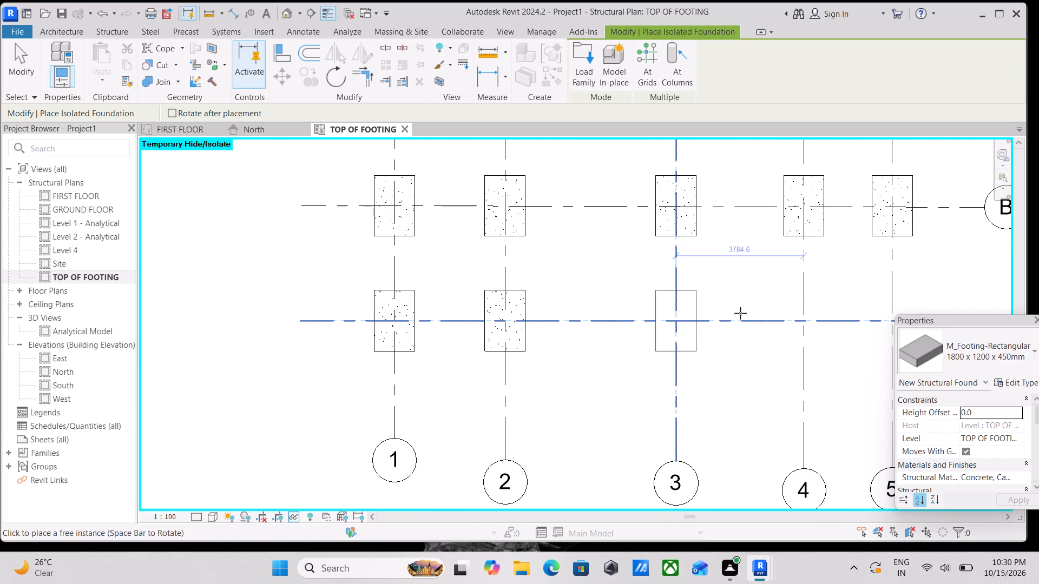
{"action": "middle_click_drag", "start_coordinate": [740, 313], "coordinate": [578, 324]}
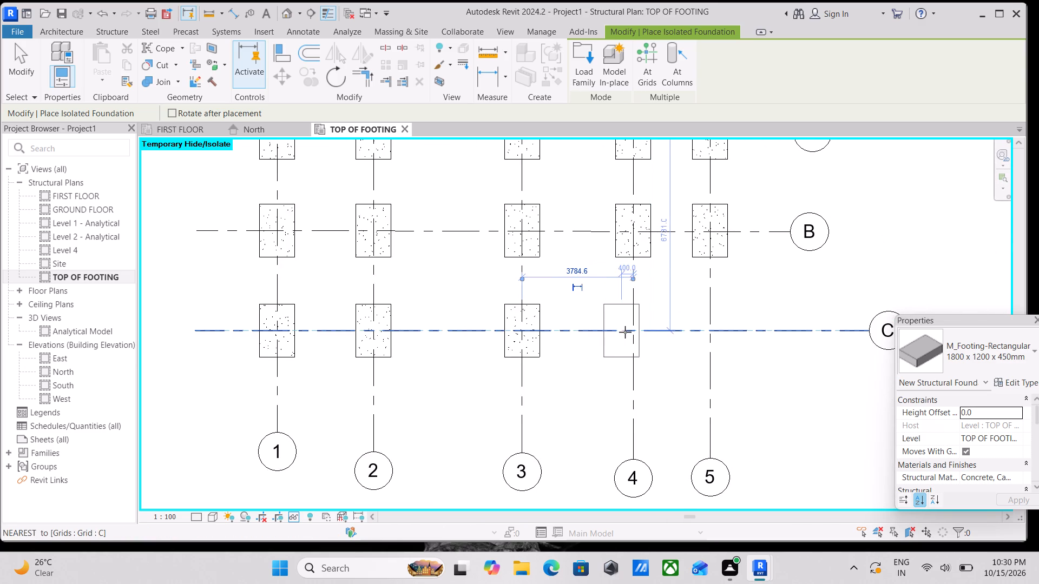
{"action": "left_click", "coordinate": [633, 328]}
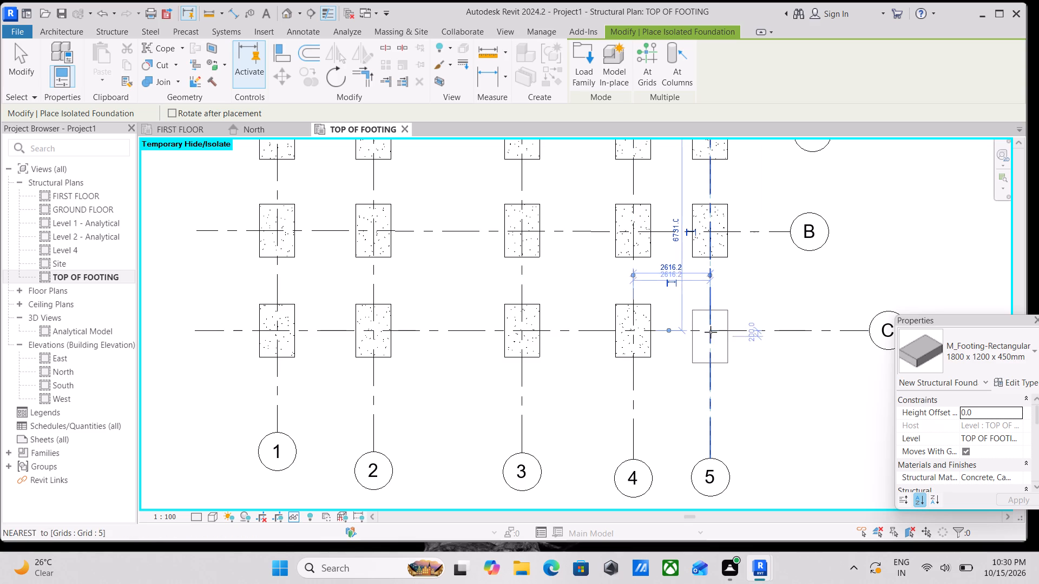
{"action": "left_click", "coordinate": [711, 329]}
{"action": "scroll", "coordinate": [711, 332], "scroll_direction": "down", "scroll_amount": 3}
{"action": "middle_click_drag", "start_coordinate": [711, 333], "coordinate": [733, 402]}
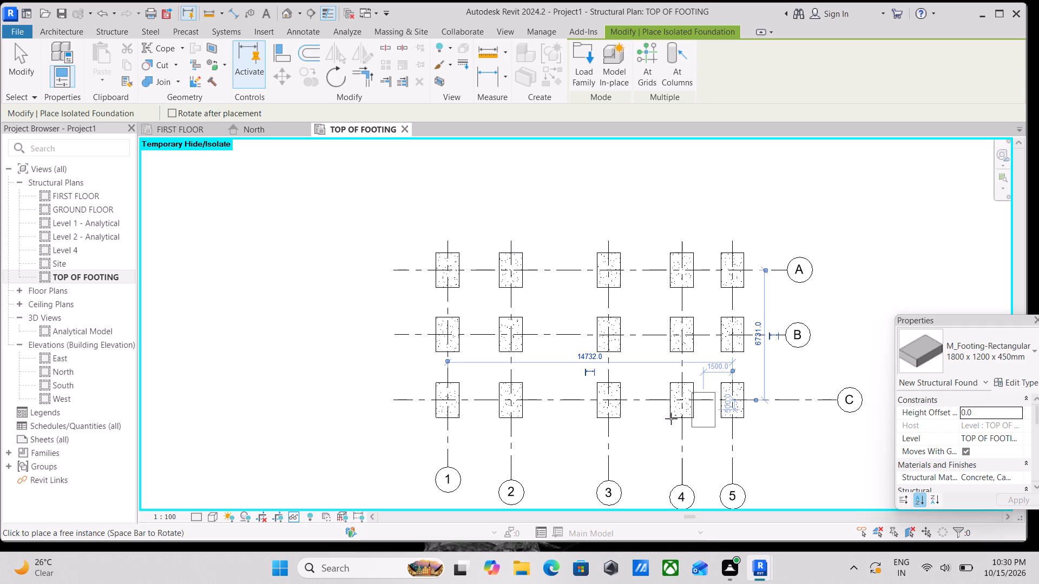
{"action": "scroll", "coordinate": [593, 421], "scroll_direction": "up", "scroll_amount": 1}
{"action": "scroll", "coordinate": [398, 266], "scroll_direction": "up", "scroll_amount": 3}
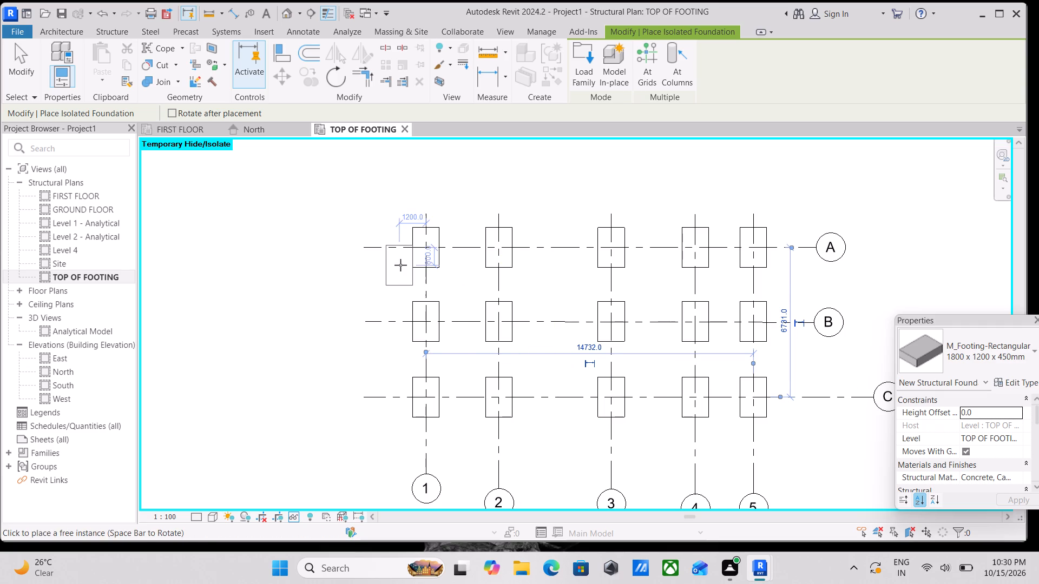
{"action": "scroll", "coordinate": [400, 265], "scroll_direction": "up", "scroll_amount": 1}
{"action": "key", "text": "Escape"}
{"action": "key", "text": "Escape"}
{"action": "scroll", "coordinate": [428, 253], "scroll_direction": "up", "scroll_amount": 4}
{"action": "key", "text": "Escape"}
Open the default 3D view and temporarily hide the linked drawing AUTOCAD PROJECT 3.dwg there.
{"action": "scroll", "coordinate": [489, 253], "scroll_direction": "down", "scroll_amount": 7}
{"action": "middle_click_drag", "start_coordinate": [497, 247], "coordinate": [497, 257]}
{"action": "scroll", "coordinate": [346, 180], "scroll_direction": "down", "scroll_amount": 2}
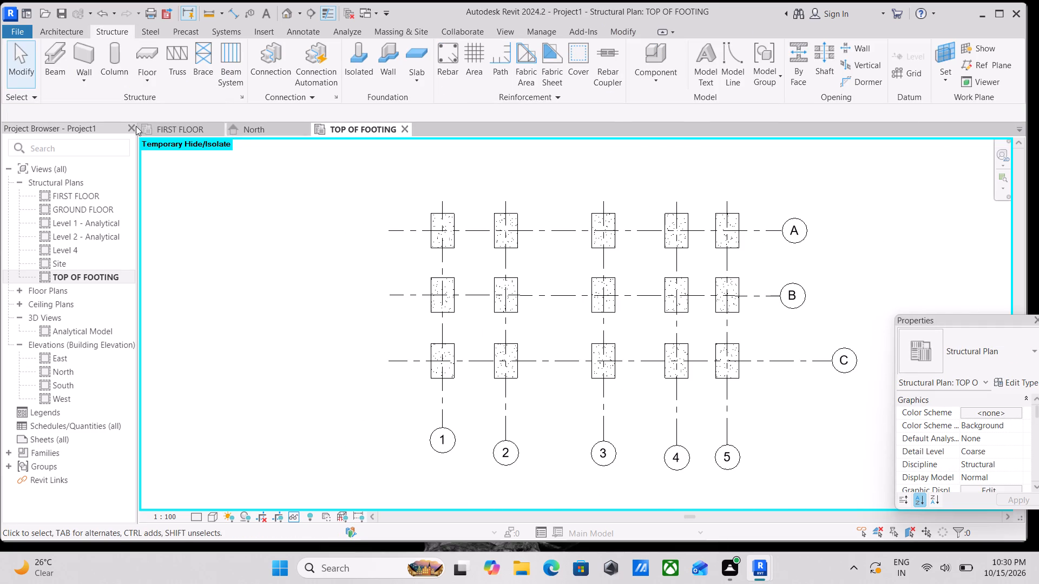
{"action": "left_click", "coordinate": [290, 9]}
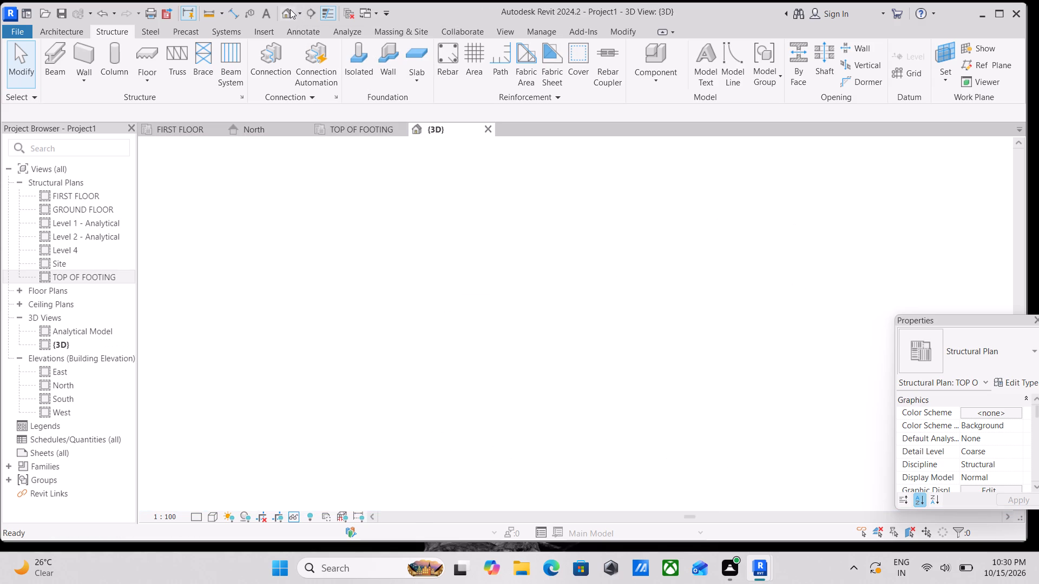
{"action": "scroll", "coordinate": [581, 282], "scroll_direction": "up", "scroll_amount": 3}
{"action": "scroll", "coordinate": [572, 234], "scroll_direction": "up", "scroll_amount": 7}
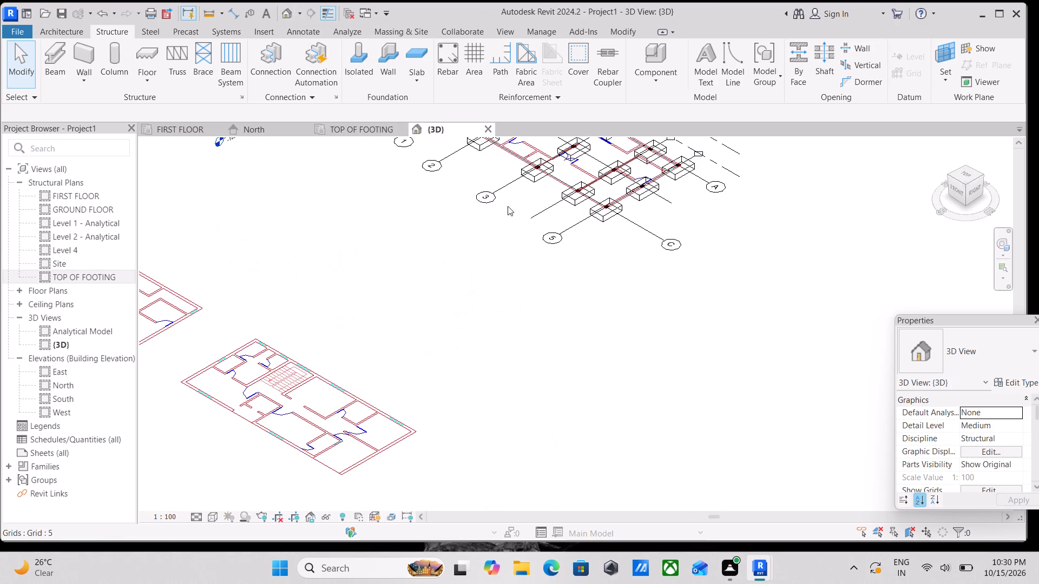
{"action": "scroll", "coordinate": [449, 182], "scroll_direction": "up", "scroll_amount": 3}
{"action": "left_click", "coordinate": [529, 189]}
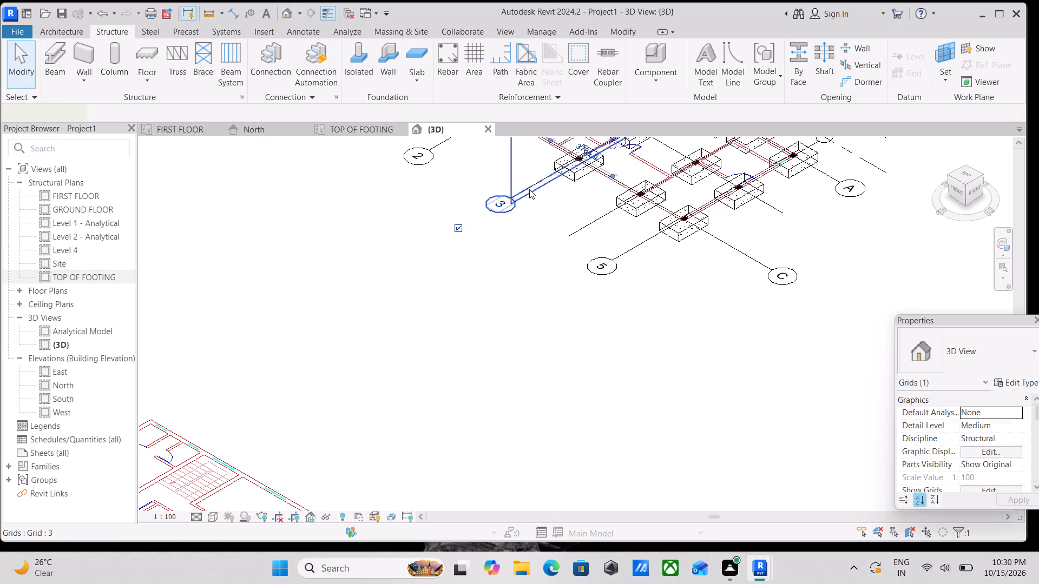
{"action": "scroll", "coordinate": [533, 195], "scroll_direction": "up", "scroll_amount": 2}
{"action": "key", "text": "Escape"}
{"action": "scroll", "coordinate": [537, 198], "scroll_direction": "down", "scroll_amount": 4}
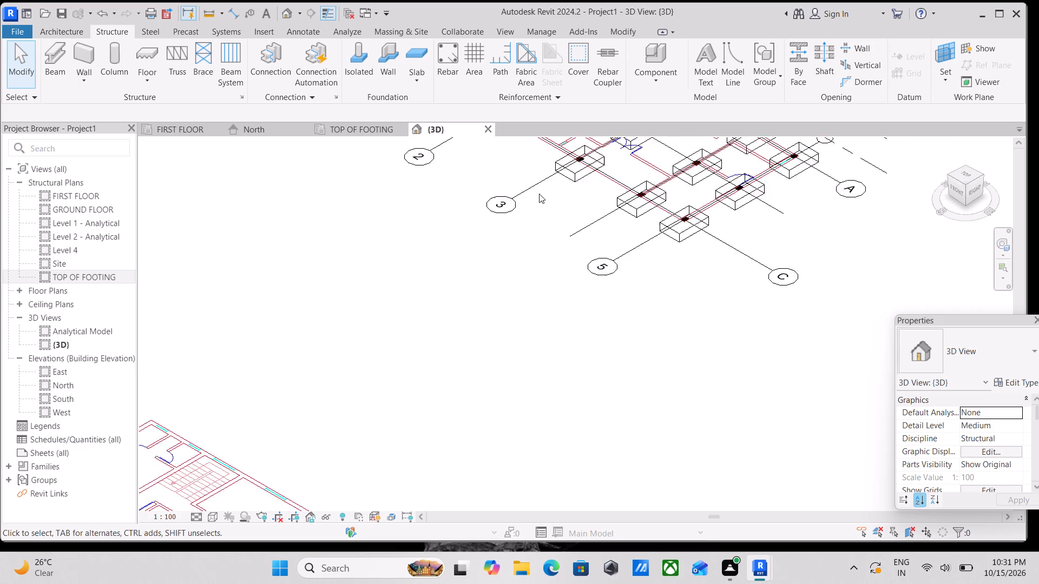
{"action": "scroll", "coordinate": [542, 190], "scroll_direction": "down", "scroll_amount": 4}
{"action": "scroll", "coordinate": [634, 200], "scroll_direction": "down", "scroll_amount": 4}
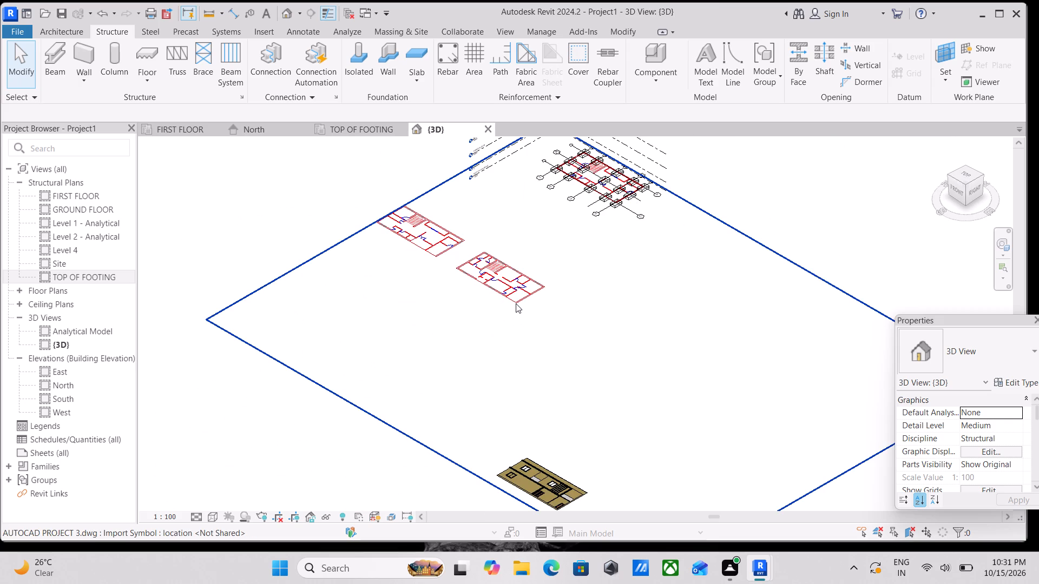
{"action": "left_click", "coordinate": [516, 303]}
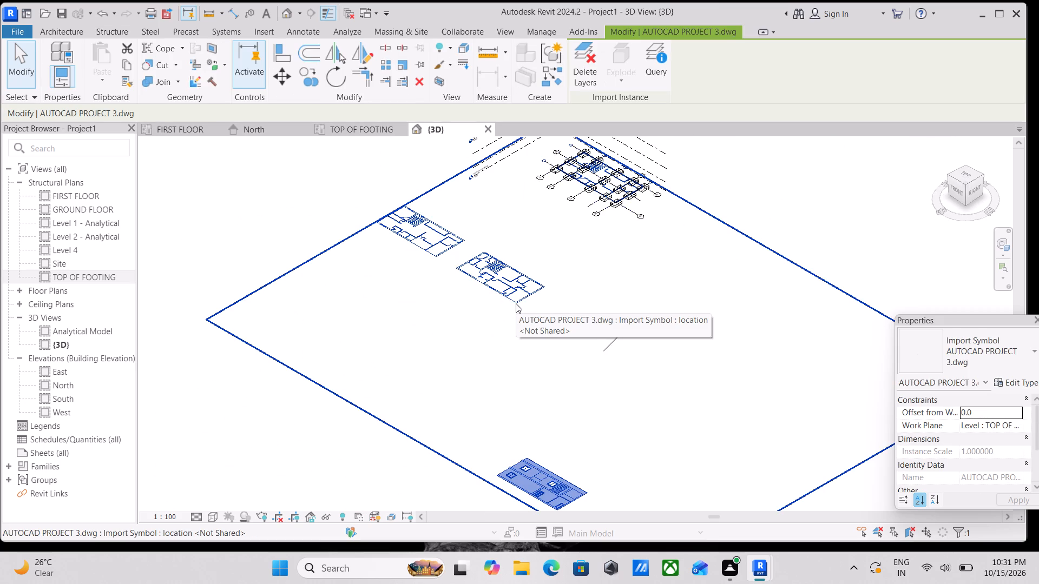
{"action": "type", "text": "HH"}
{"action": "scroll", "coordinate": [539, 167], "scroll_direction": "up", "scroll_amount": 4}
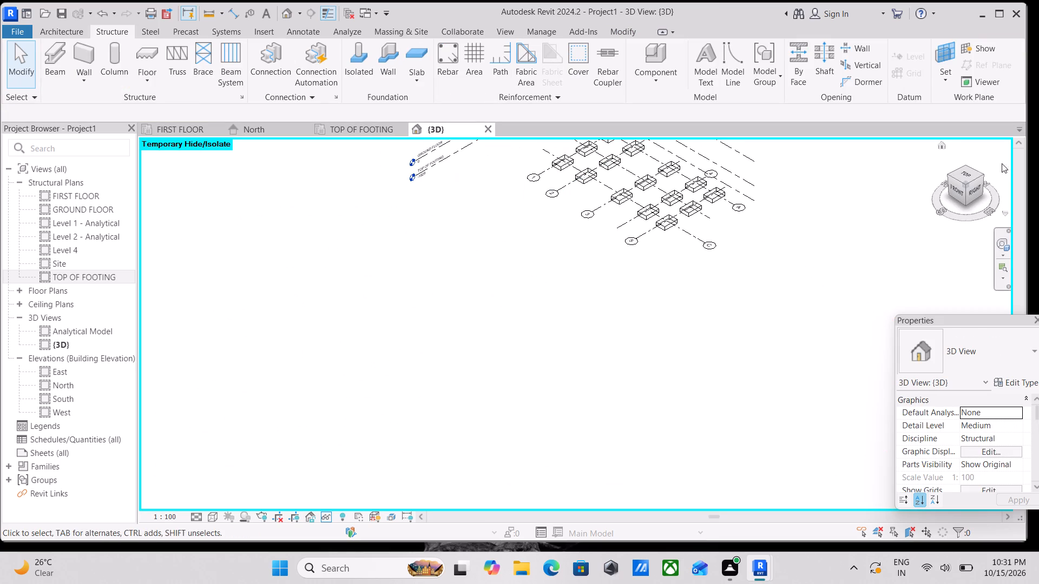
Looking from the top in the 3D view, show grid B's bubble at the grid 5 end and hide it at the grid 1 end.
{"action": "left_click", "coordinate": [967, 177]}
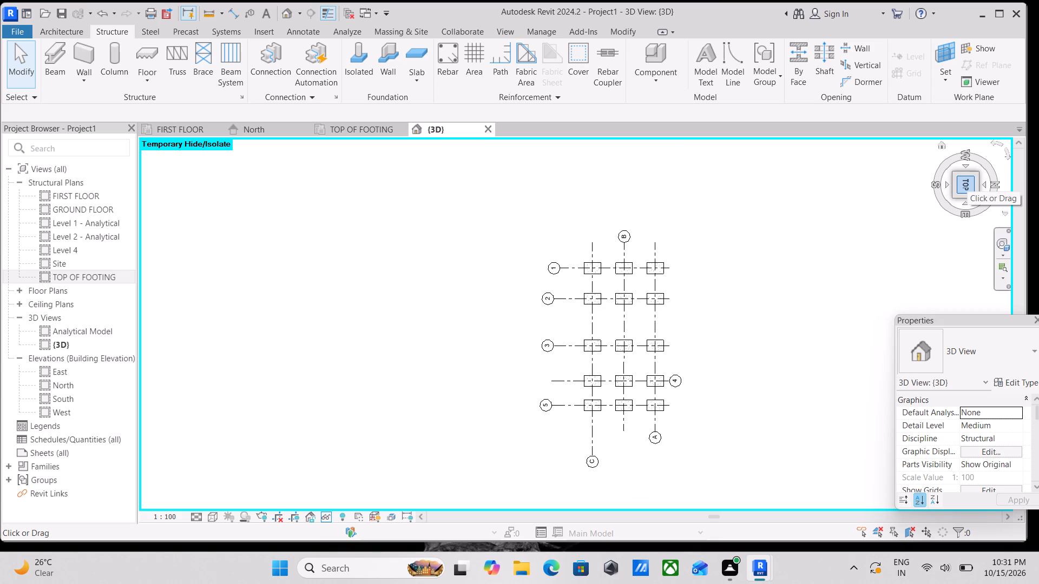
{"action": "scroll", "coordinate": [951, 158], "scroll_direction": "up", "scroll_amount": 4}
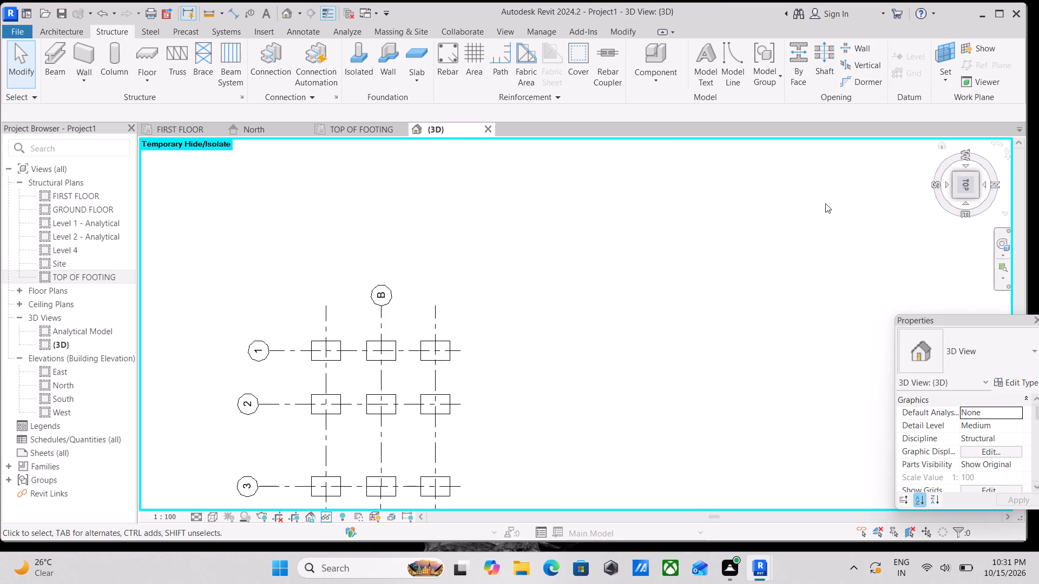
{"action": "scroll", "coordinate": [811, 211], "scroll_direction": "down", "scroll_amount": 1}
{"action": "middle_click_drag", "start_coordinate": [802, 199], "coordinate": [790, 148]}
{"action": "middle_click_drag", "start_coordinate": [550, 326], "coordinate": [560, 192]}
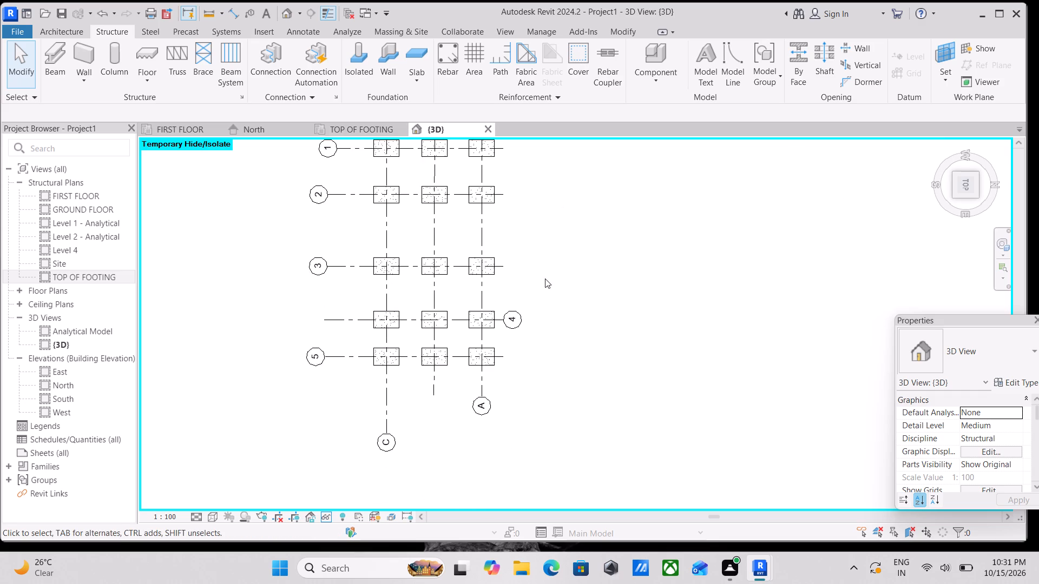
{"action": "middle_click_drag", "start_coordinate": [545, 278], "coordinate": [640, 412]}
{"action": "middle_click_drag", "start_coordinate": [539, 253], "coordinate": [533, 205]}
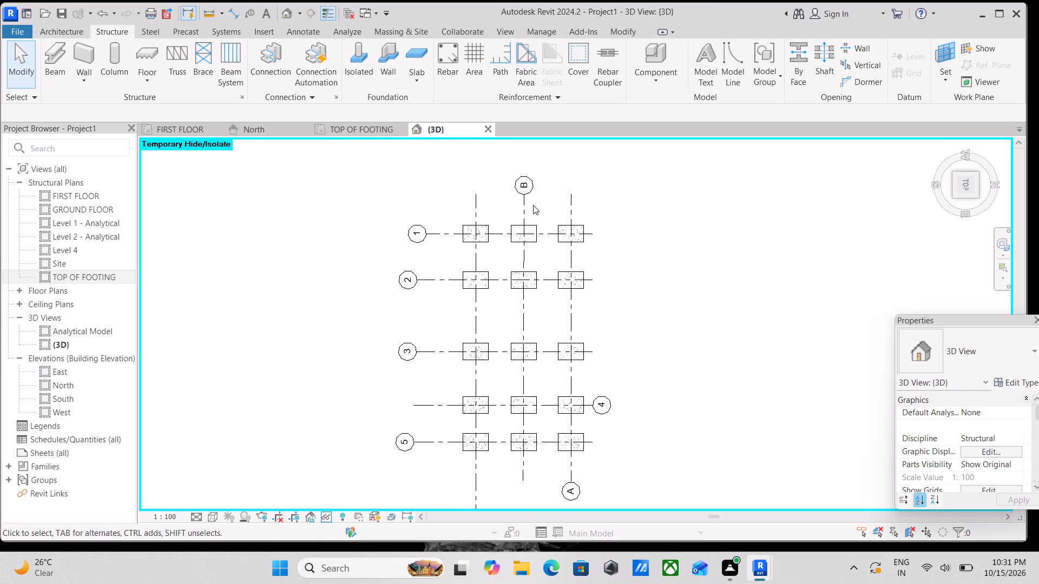
{"action": "scroll", "coordinate": [532, 207], "scroll_direction": "up", "scroll_amount": 3}
{"action": "left_click", "coordinate": [524, 203]}
{"action": "scroll", "coordinate": [555, 178], "scroll_direction": "down", "scroll_amount": 2}
{"action": "middle_click_drag", "start_coordinate": [555, 178], "coordinate": [555, 133]}
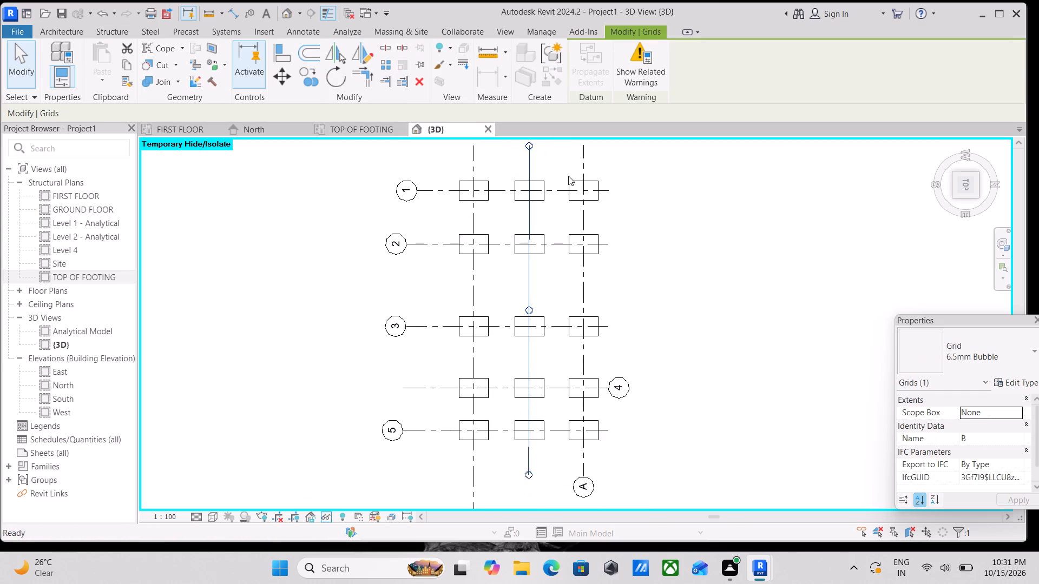
{"action": "scroll", "coordinate": [627, 264], "scroll_direction": "down", "scroll_amount": 3}
{"action": "middle_click_drag", "start_coordinate": [627, 263], "coordinate": [624, 241]}
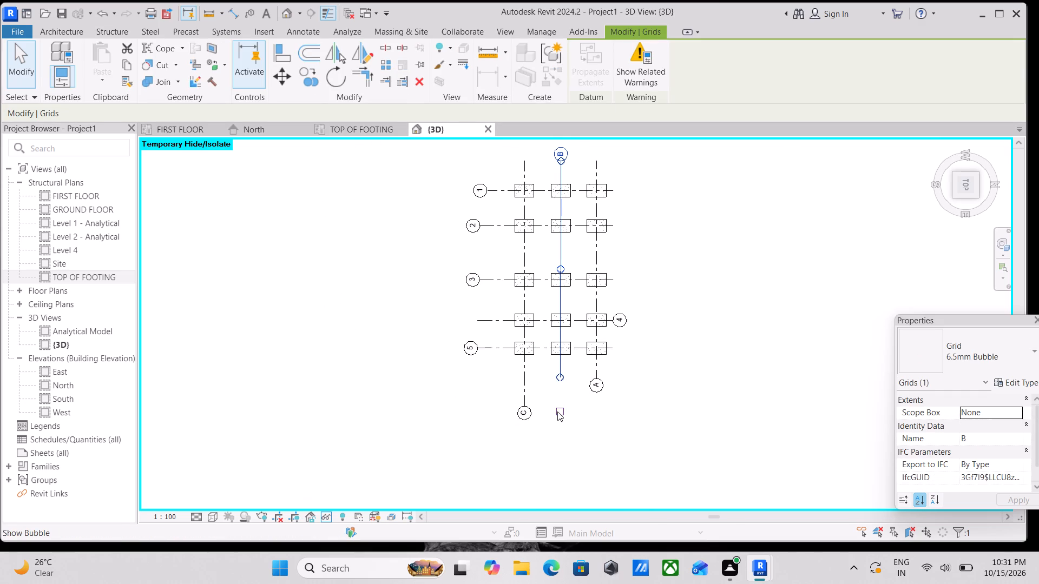
{"action": "left_click", "coordinate": [557, 412]}
{"action": "scroll", "coordinate": [576, 195], "scroll_direction": "up", "scroll_amount": 3}
{"action": "middle_click_drag", "start_coordinate": [560, 148], "coordinate": [581, 255]}
{"action": "scroll", "coordinate": [581, 255], "scroll_direction": "up", "scroll_amount": 1}
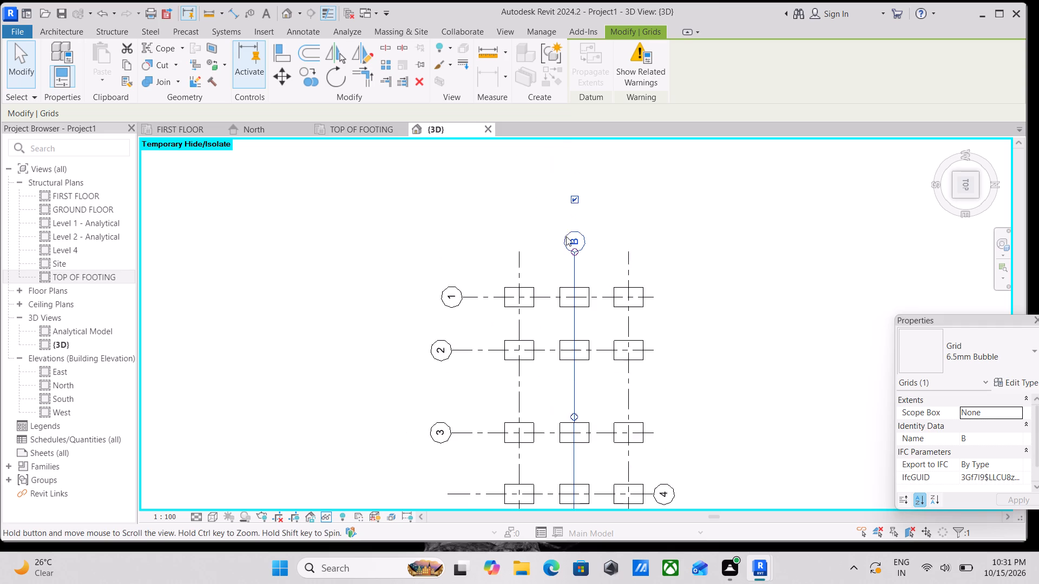
{"action": "left_click", "coordinate": [573, 187]}
Examine the grid bubbles and footing layout in the 3D view, from an angle and from the top.
{"action": "scroll", "coordinate": [718, 294], "scroll_direction": "down", "scroll_amount": 1}
{"action": "middle_click_drag", "start_coordinate": [715, 290], "coordinate": [676, 204]}
{"action": "scroll", "coordinate": [675, 204], "scroll_direction": "up", "scroll_amount": 1}
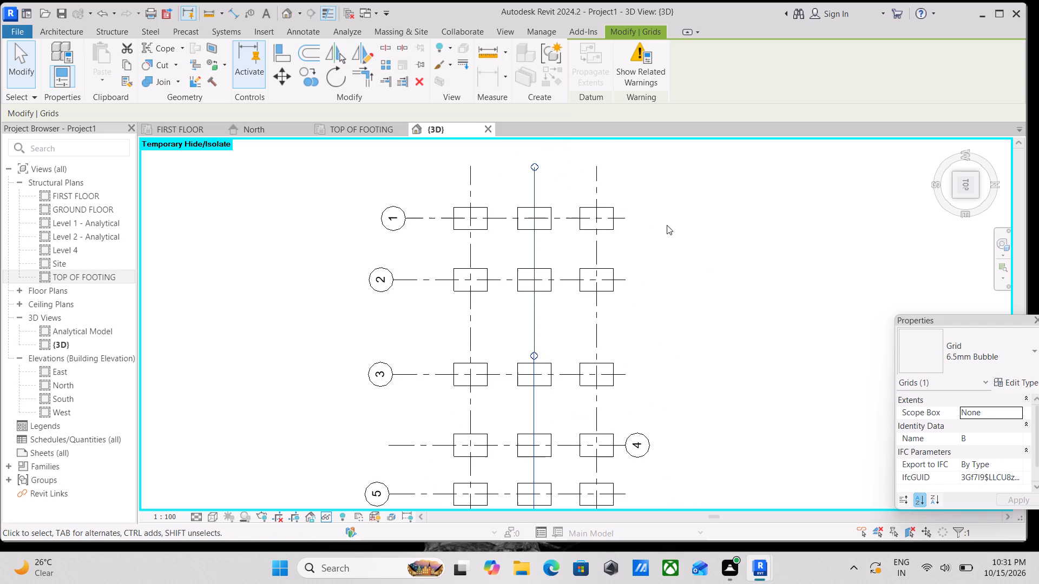
{"action": "scroll", "coordinate": [508, 311], "scroll_direction": "up", "scroll_amount": 3}
{"action": "scroll", "coordinate": [502, 306], "scroll_direction": "down", "scroll_amount": 3}
{"action": "middle_click_drag", "start_coordinate": [502, 306], "coordinate": [500, 242]}
{"action": "middle_click_drag", "start_coordinate": [490, 356], "coordinate": [493, 292]}
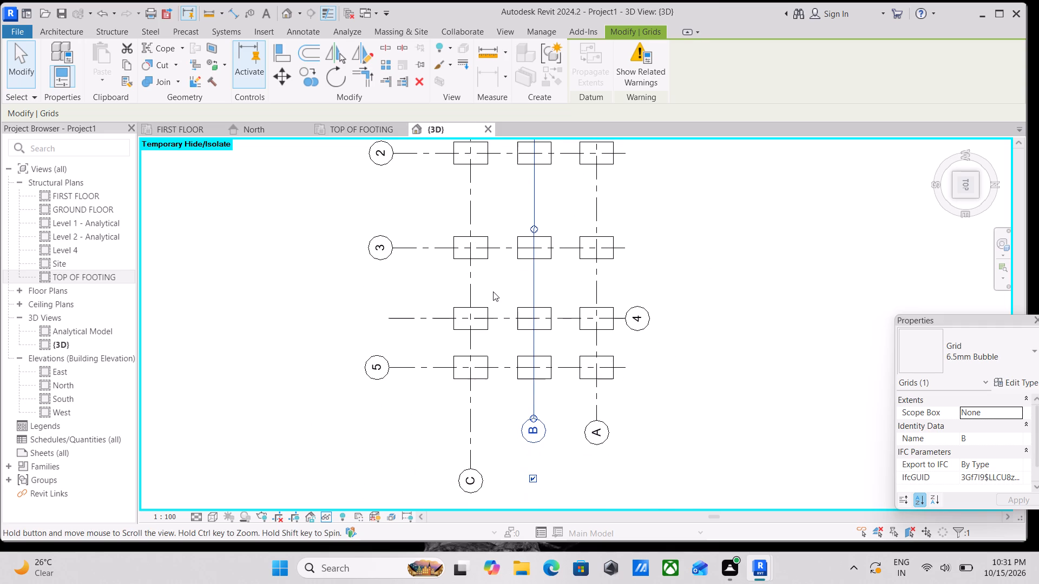
{"action": "scroll", "coordinate": [467, 369], "scroll_direction": "up", "scroll_amount": 5}
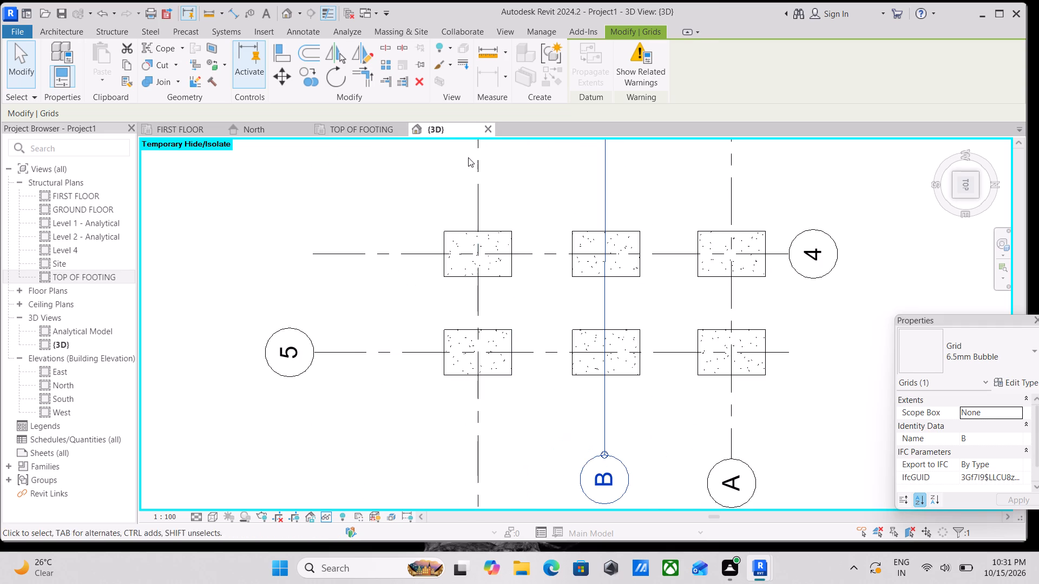
{"action": "scroll", "coordinate": [464, 156], "scroll_direction": "down", "scroll_amount": 3}
{"action": "middle_click_drag", "start_coordinate": [678, 357], "coordinate": [595, 199], "text": "shift"}
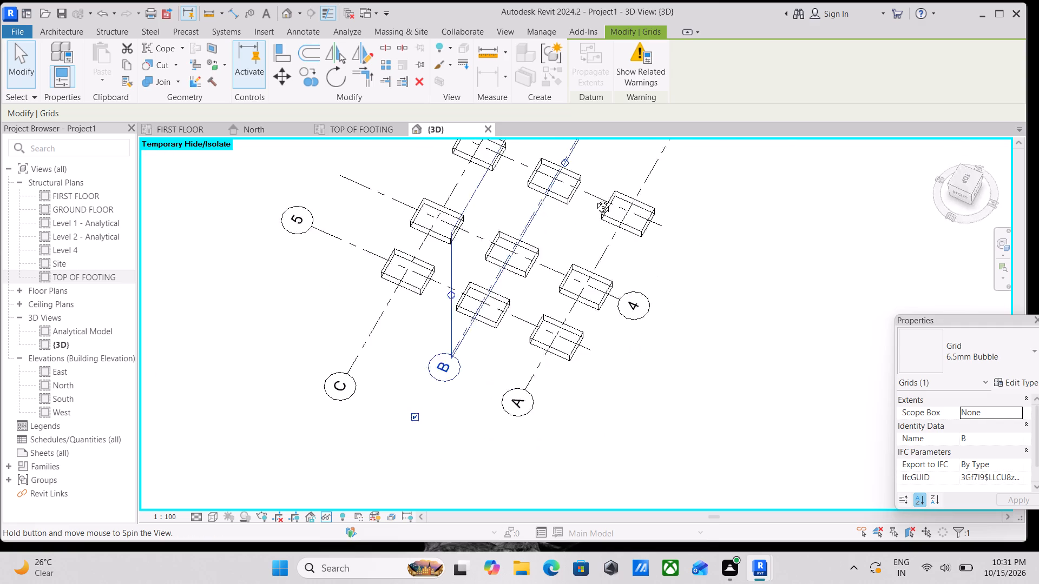
{"action": "middle_click_drag", "start_coordinate": [595, 199], "coordinate": [679, 333], "text": "shift"}
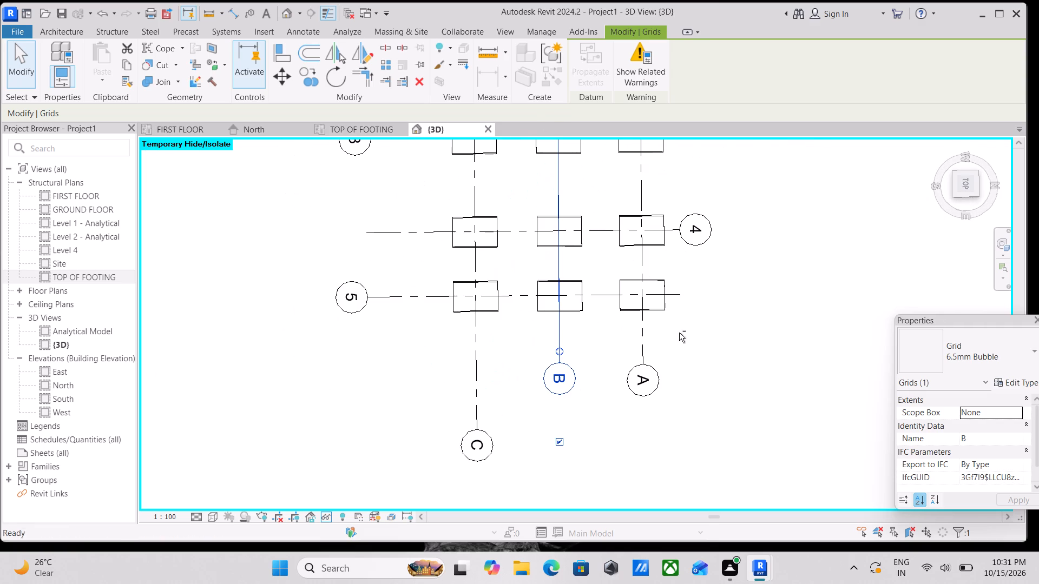
{"action": "left_click", "coordinate": [963, 185]}
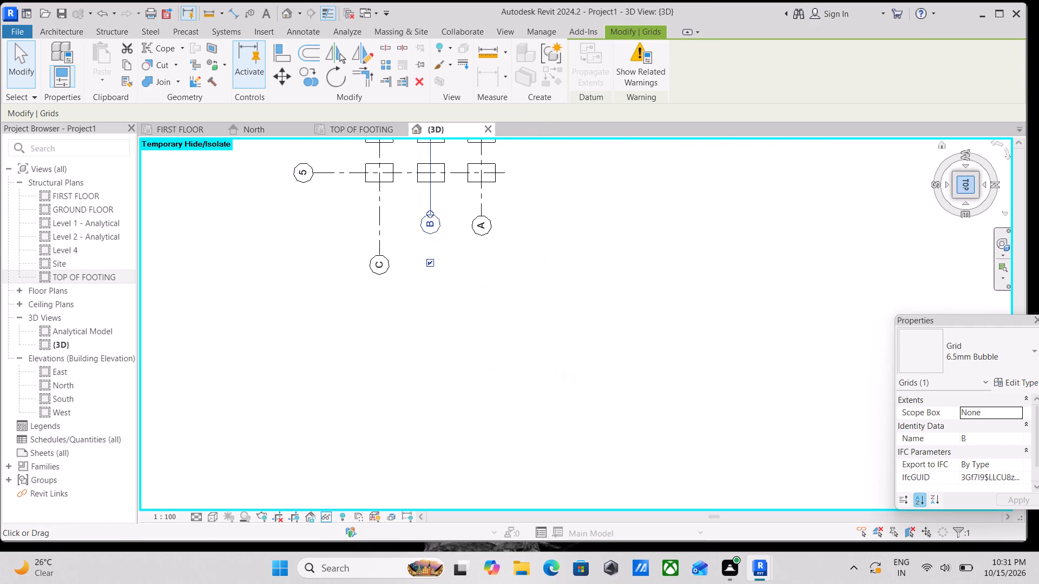
{"action": "scroll", "coordinate": [495, 484], "scroll_direction": "up", "scroll_amount": 5}
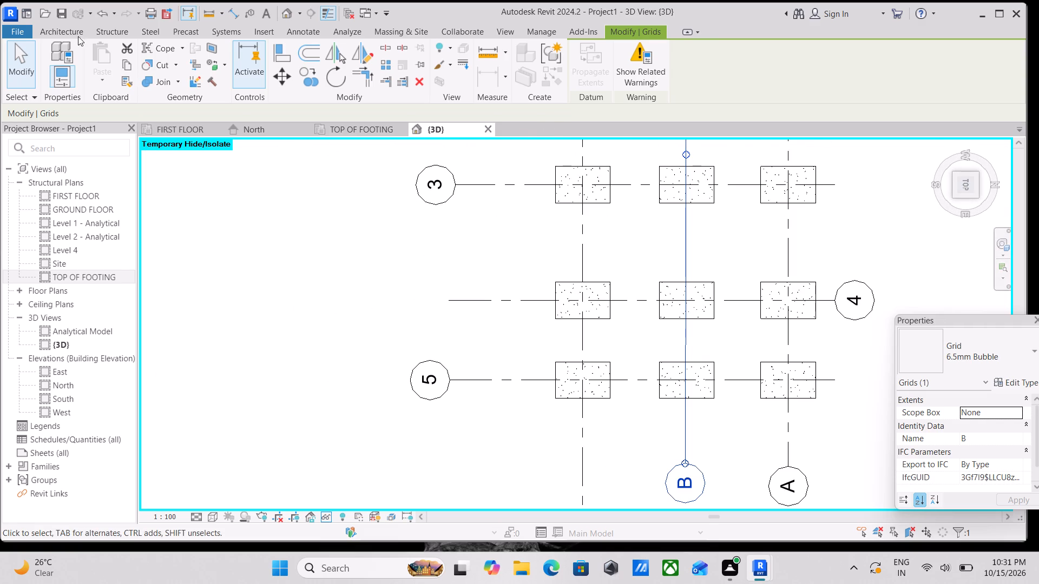
For structural column placement, duplicate the M_Concrete-Rectangular-Column 300 x 450mm type under the name 9" X 1' COLUMNS.
{"action": "left_click", "coordinate": [95, 33]}
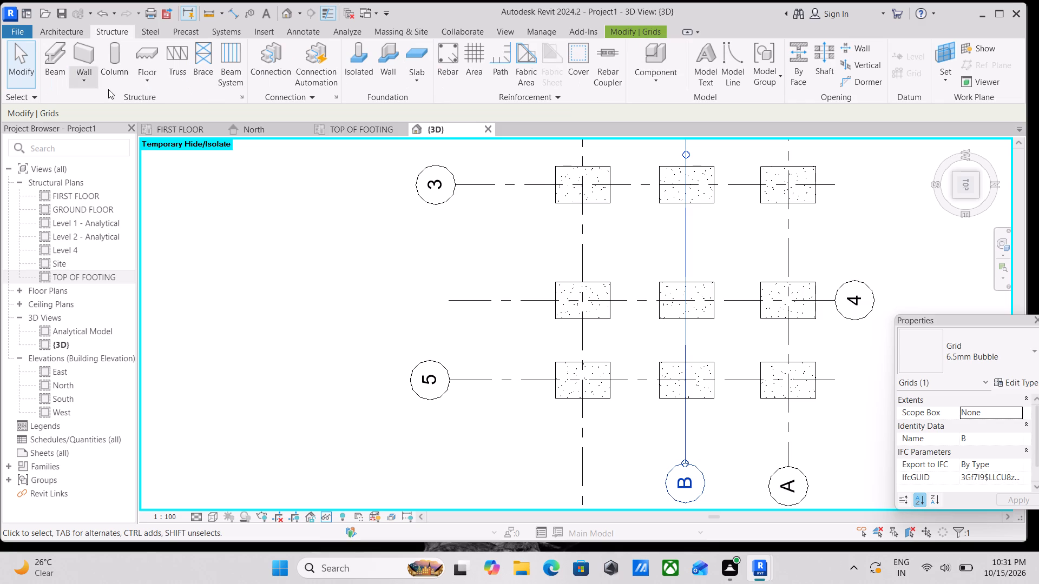
{"action": "left_click", "coordinate": [113, 69]}
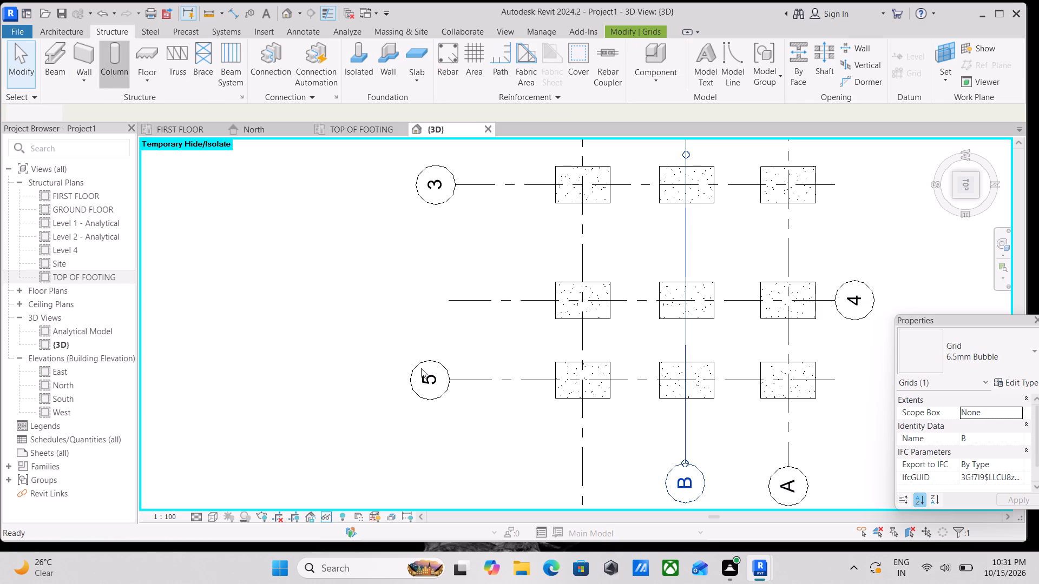
{"action": "left_click", "coordinate": [1022, 365]}
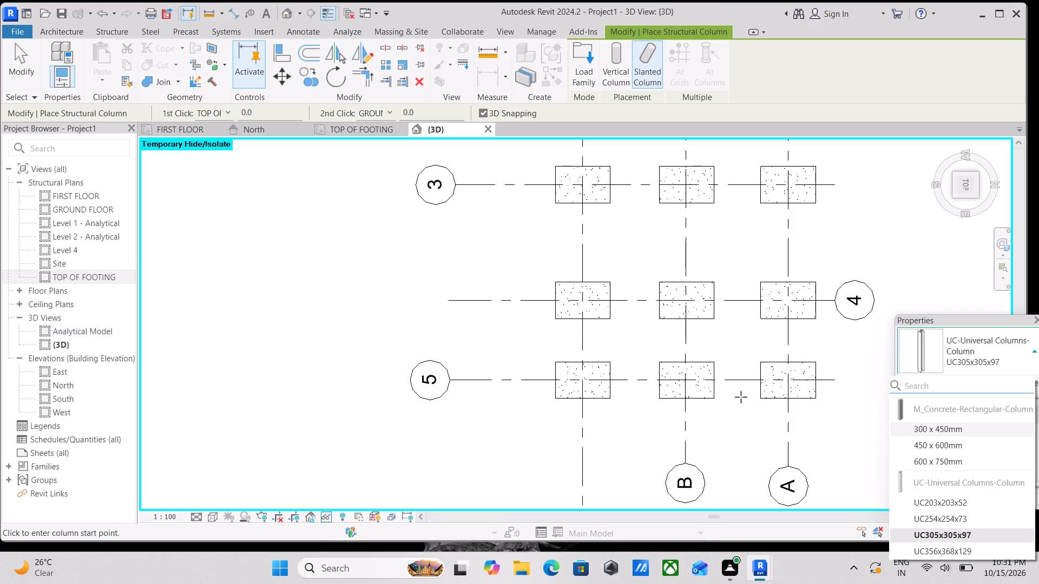
{"action": "left_click", "coordinate": [1020, 349]}
{"action": "left_click", "coordinate": [1020, 349]}
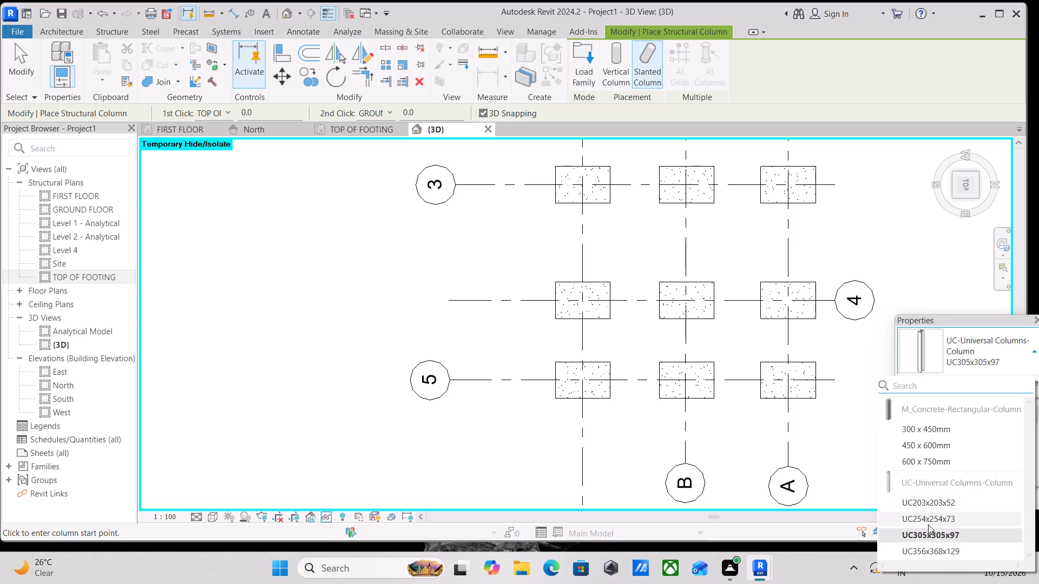
{"action": "scroll", "coordinate": [934, 502], "scroll_direction": "down", "scroll_amount": 1}
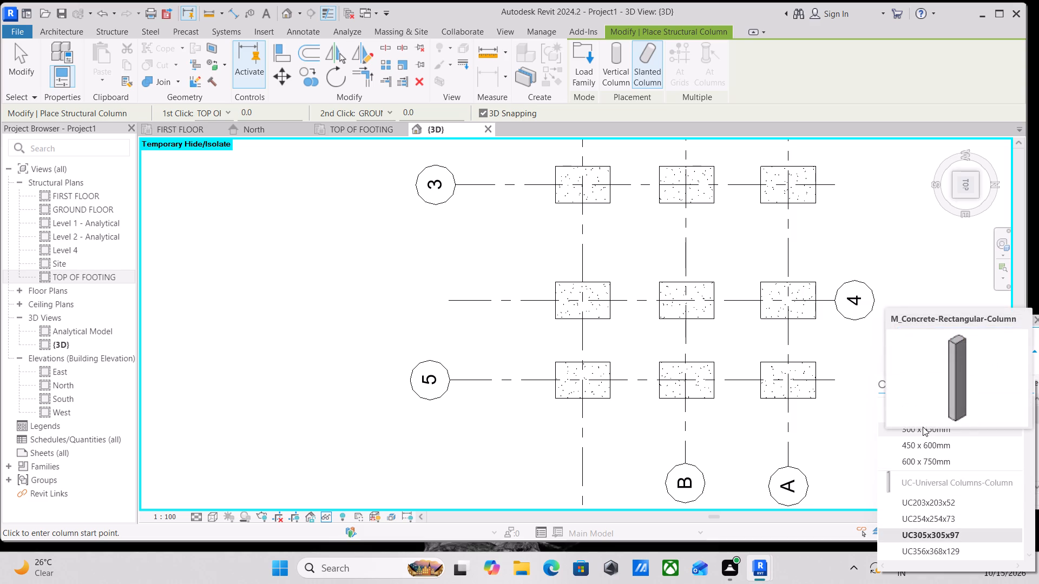
{"action": "left_click", "coordinate": [941, 432]}
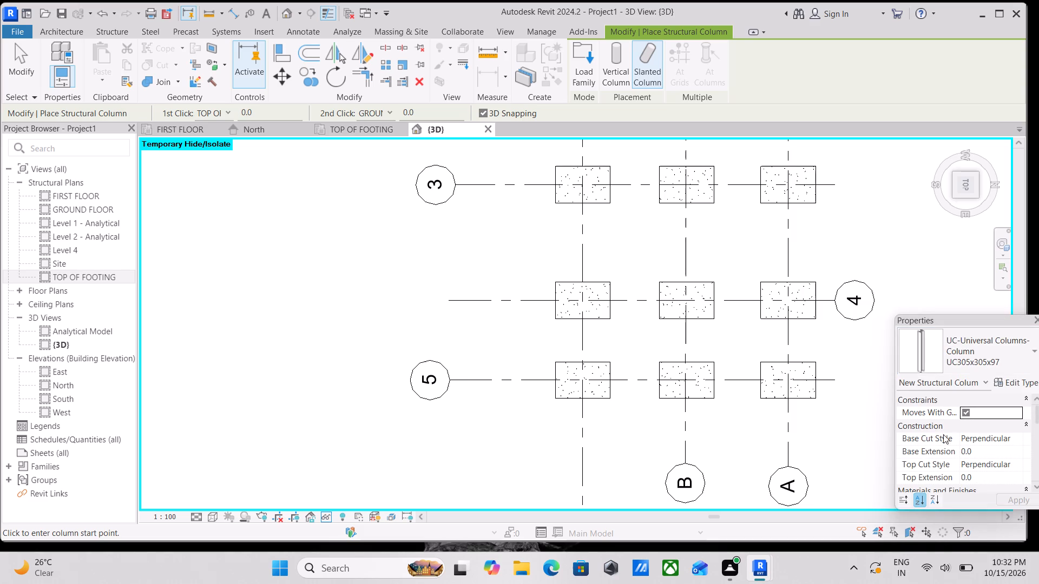
{"action": "left_click", "coordinate": [1018, 382]}
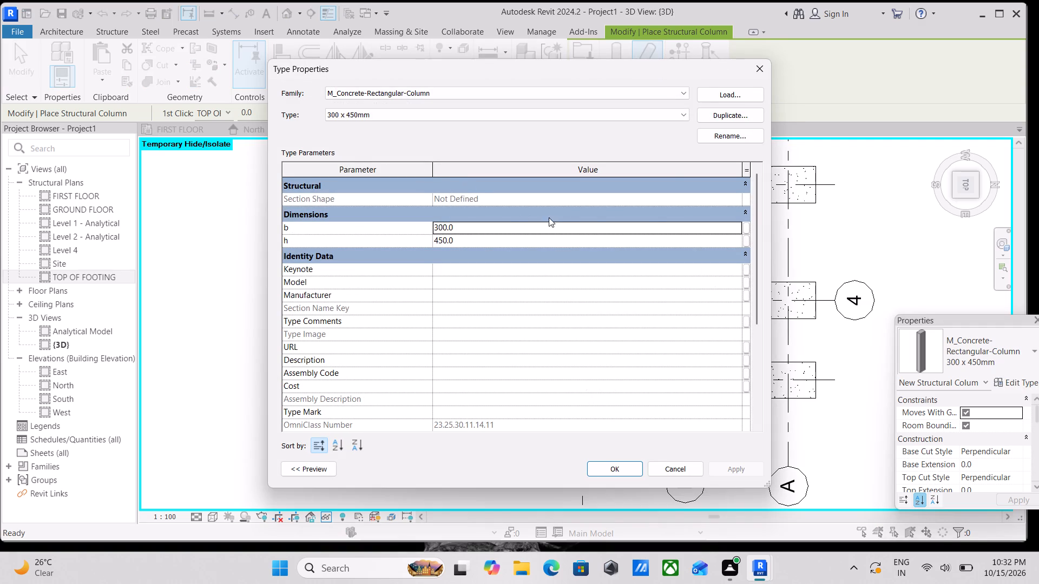
{"action": "left_click", "coordinate": [709, 112]}
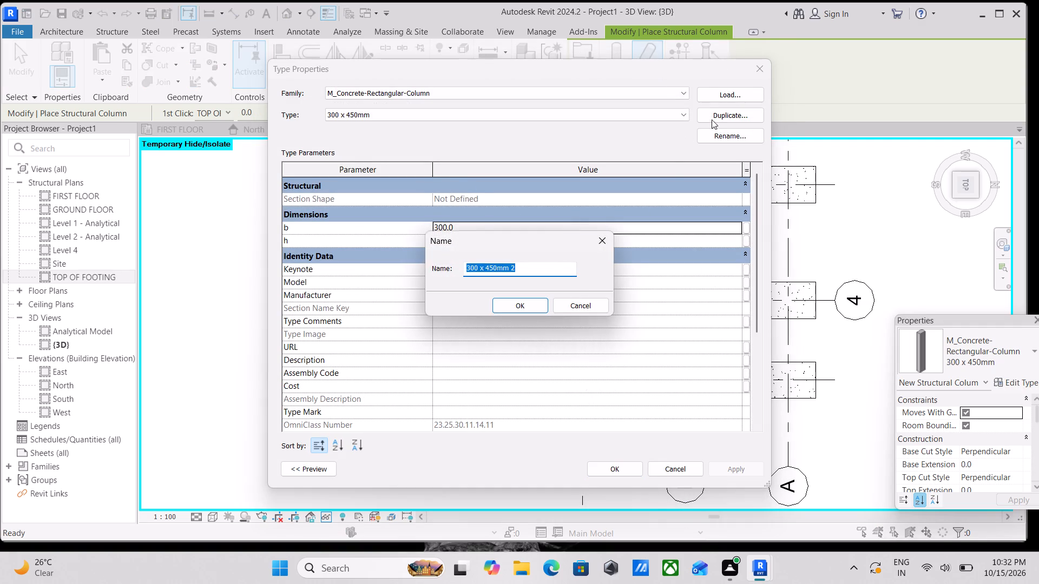
{"action": "key", "text": "BackSpace"}
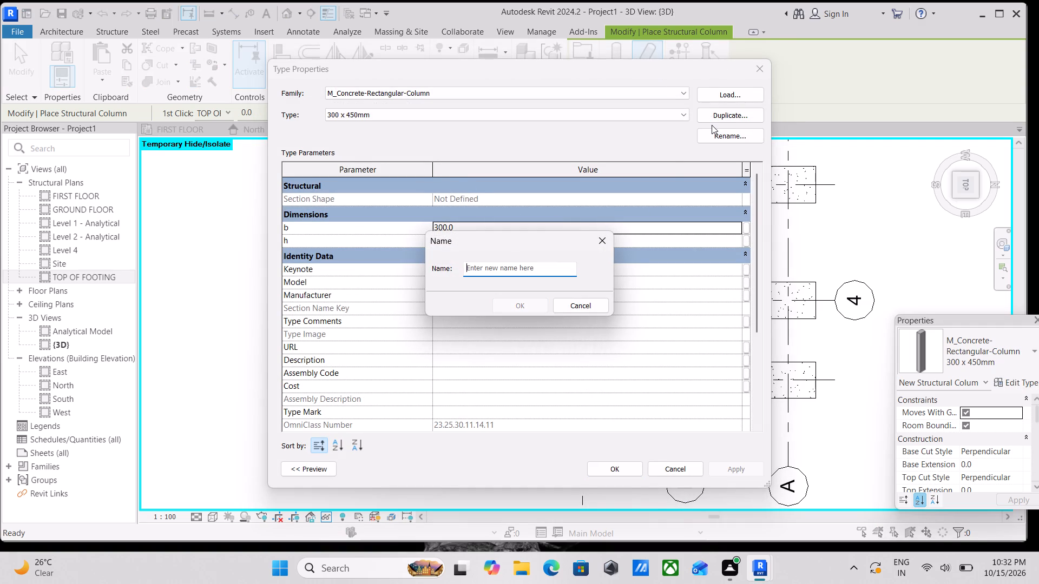
{"action": "key", "text": "9"}
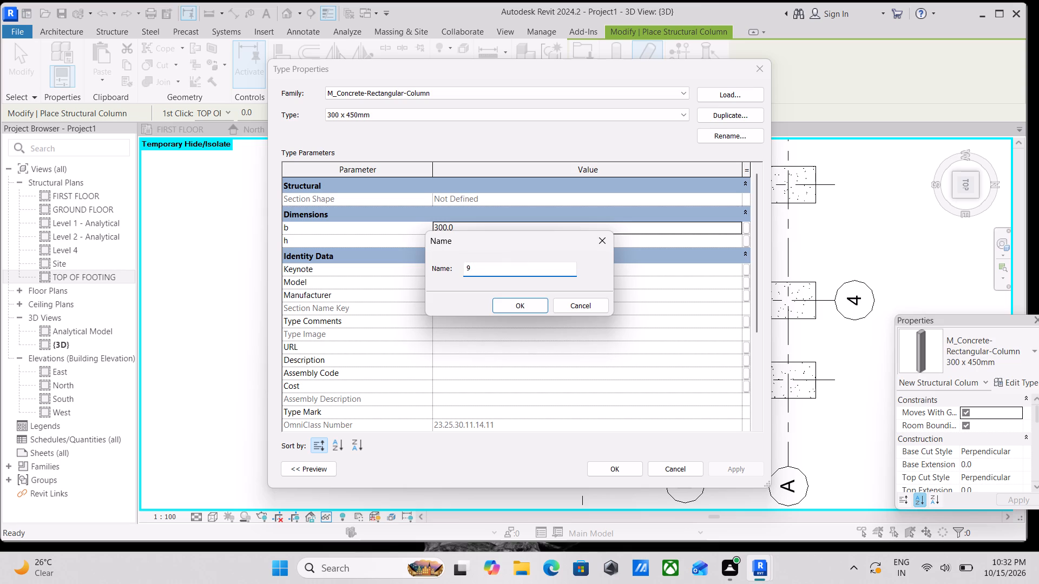
{"action": "type", "text": "\" X"}
{"action": "key", "text": "space"}
{"action": "type", "text": "1'"}
{"action": "key", "text": "space"}
{"action": "type", "text": "COLU"}
{"action": "type", "text": "MNS"}
{"action": "left_click", "coordinate": [511, 309]}
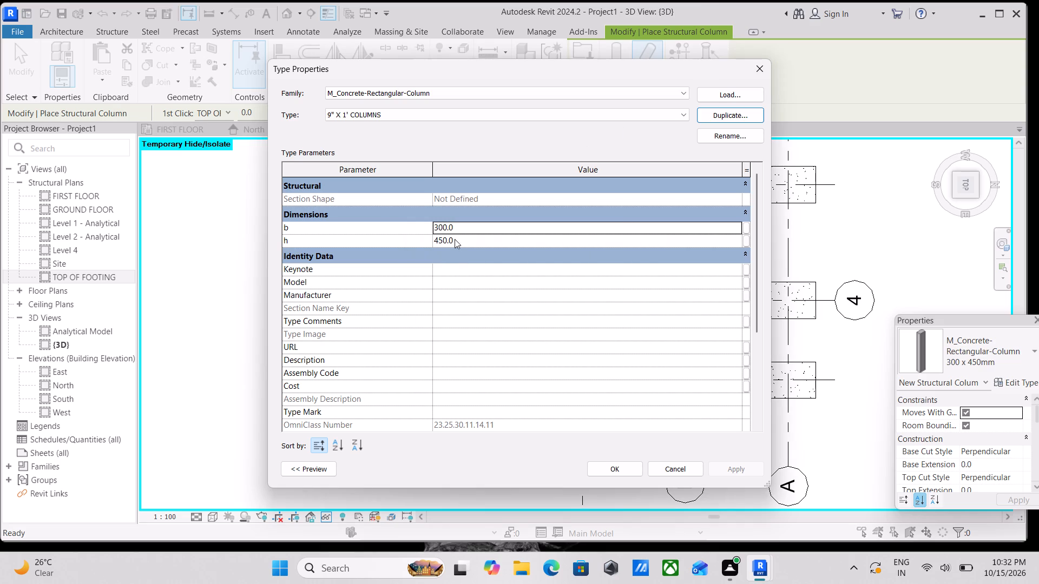
Set the 9" X 1' COLUMNS type's dimensions to b 9" and h 1' and apply them.
{"action": "left_click", "coordinate": [465, 227]}
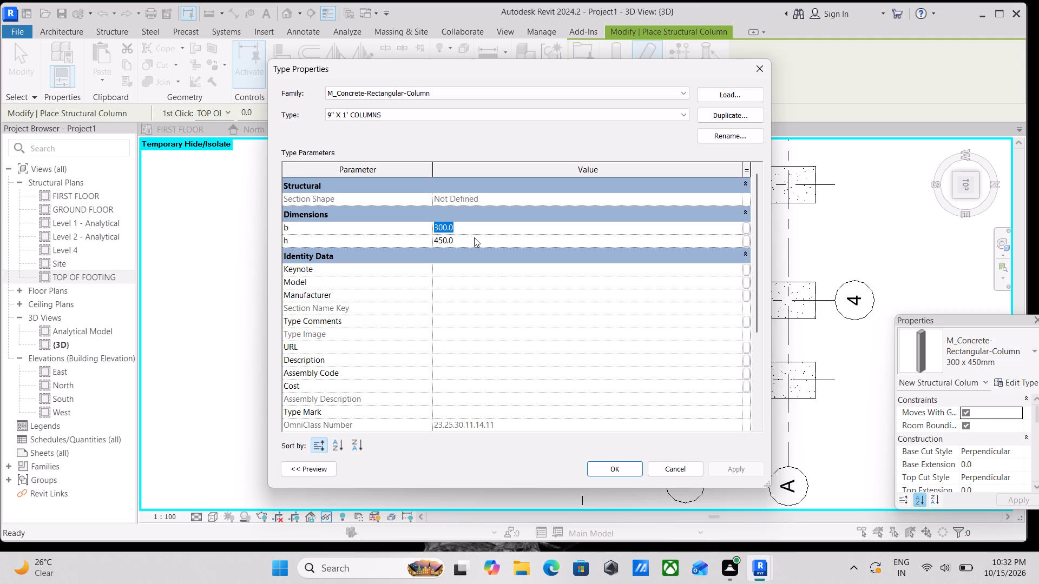
{"action": "key", "text": "9"}
{"action": "key", "text": "shift+quotedbl"}
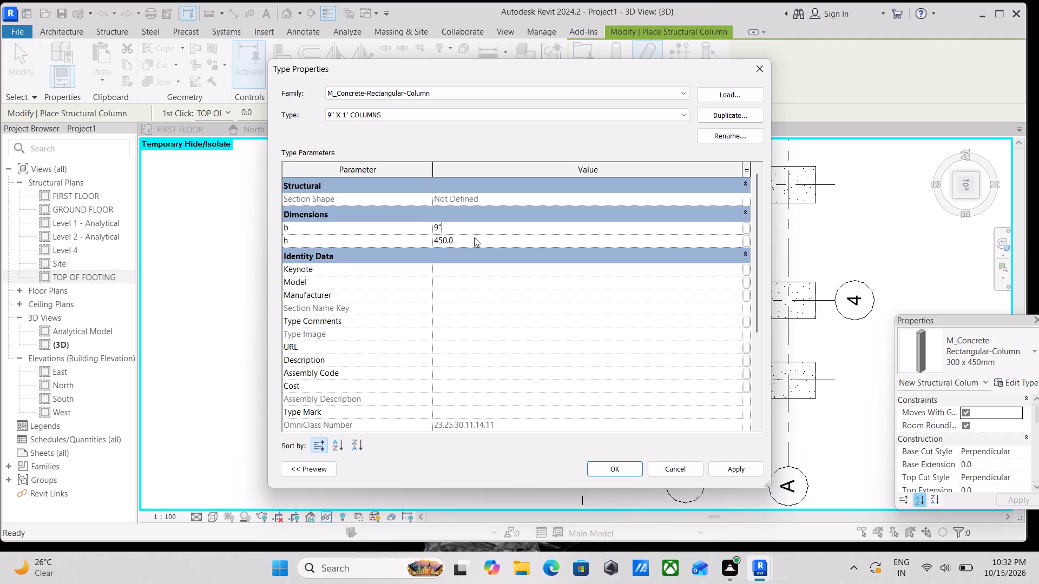
{"action": "key", "text": "Return"}
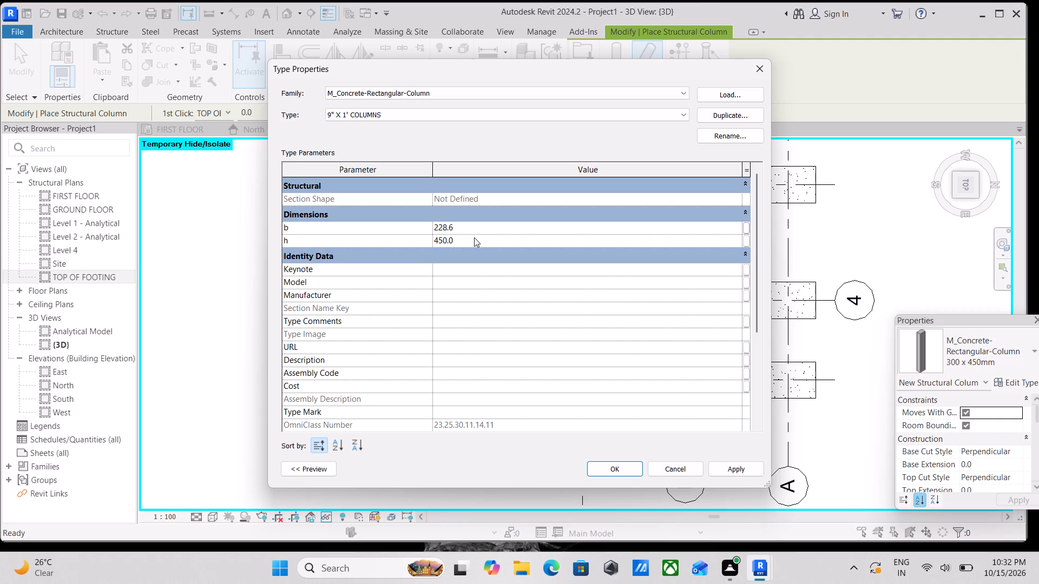
{"action": "left_click", "coordinate": [474, 237]}
{"action": "type", "text": "1'"}
{"action": "key", "text": "Return"}
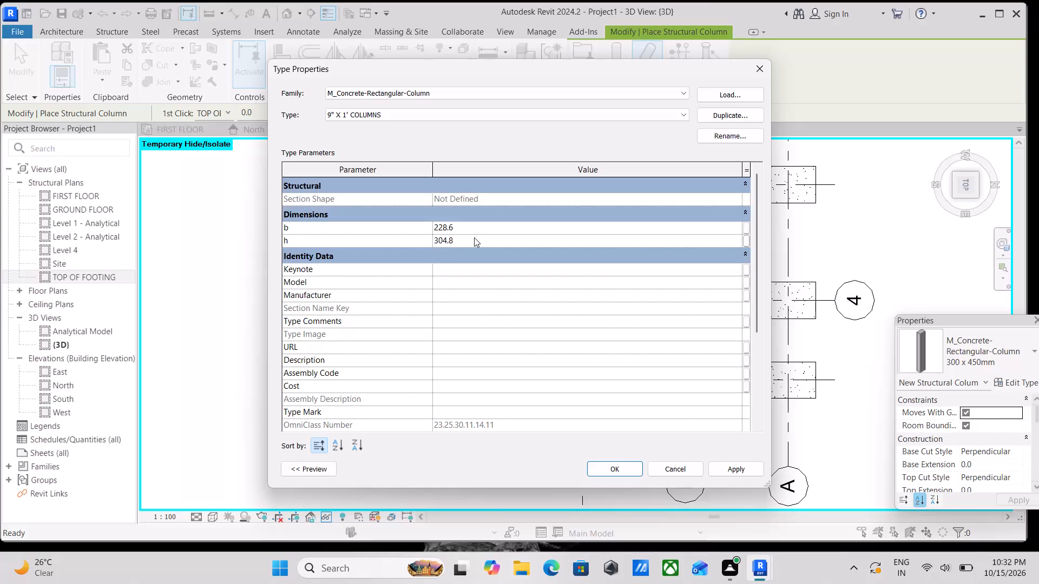
{"action": "left_click", "coordinate": [729, 471]}
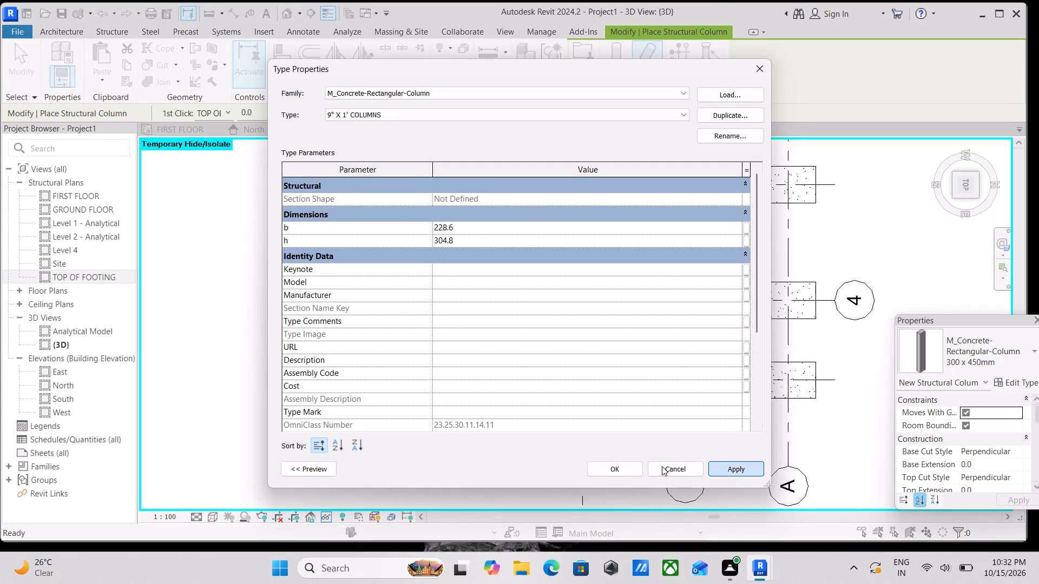
{"action": "left_click", "coordinate": [622, 471]}
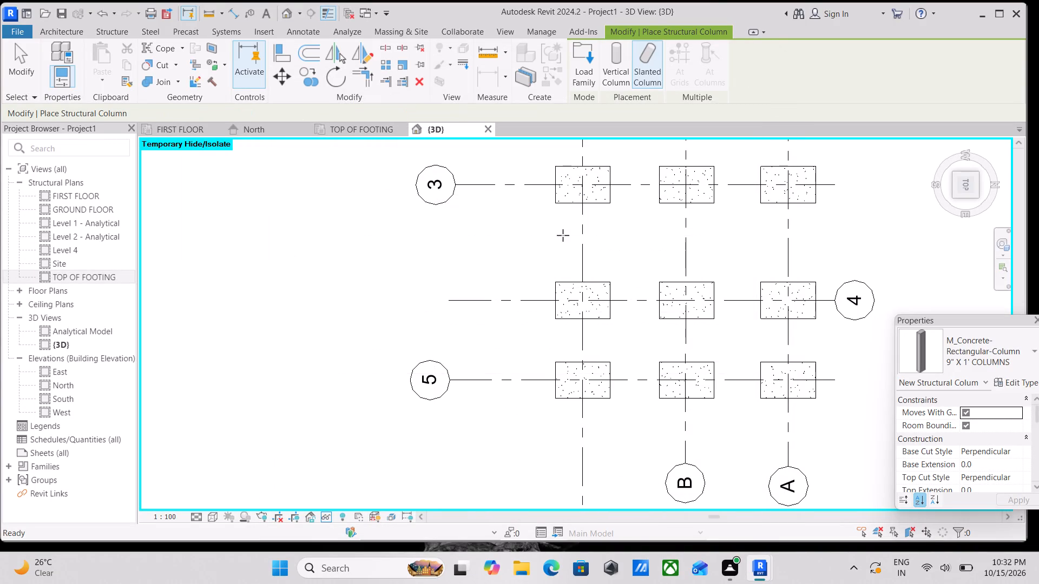
Place a vertical 9" X 1' column on the footing at grids C and 1, level FIRST FLOOR, depth to GROUND FLOOR.
{"action": "scroll", "coordinate": [611, 247], "scroll_direction": "down", "scroll_amount": 2}
{"action": "middle_click_drag", "start_coordinate": [611, 247], "coordinate": [561, 386]}
{"action": "scroll", "coordinate": [561, 386], "scroll_direction": "up", "scroll_amount": 1}
{"action": "middle_click_drag", "start_coordinate": [557, 220], "coordinate": [548, 278]}
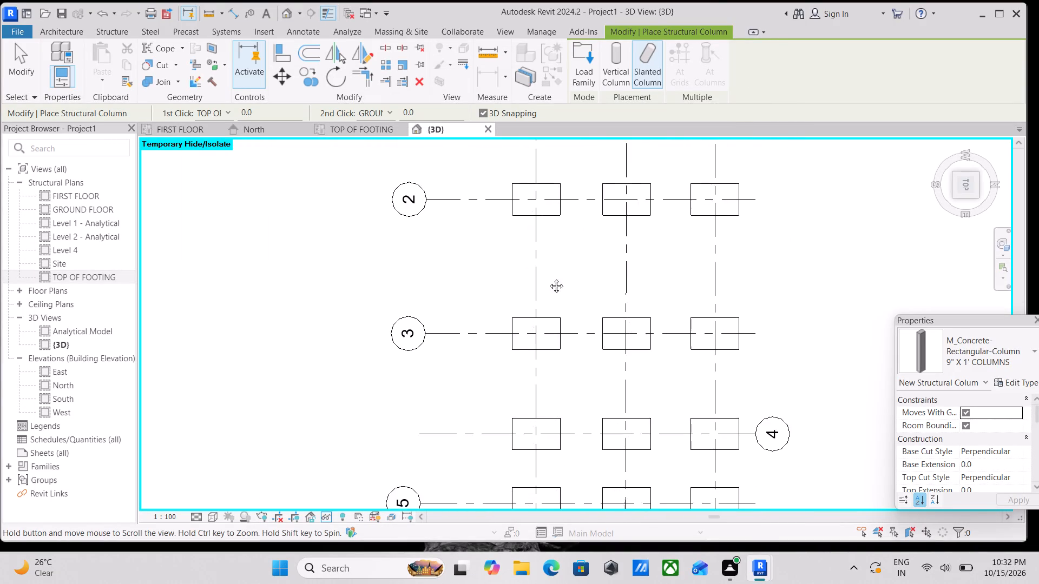
{"action": "middle_click_drag", "start_coordinate": [548, 278], "coordinate": [544, 375]}
{"action": "left_click", "coordinate": [616, 70]}
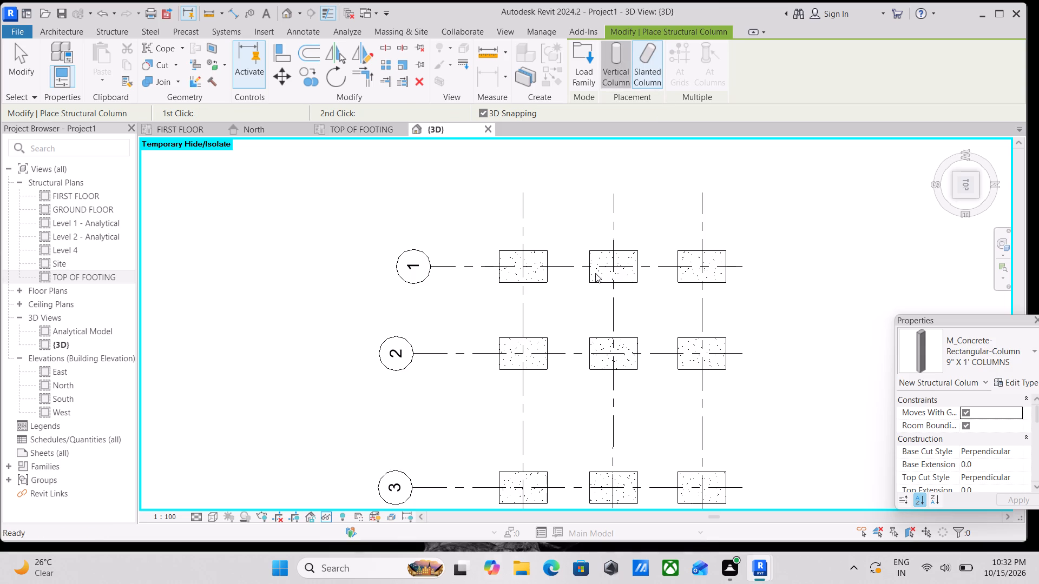
{"action": "scroll", "coordinate": [523, 266], "scroll_direction": "up", "scroll_amount": 6}
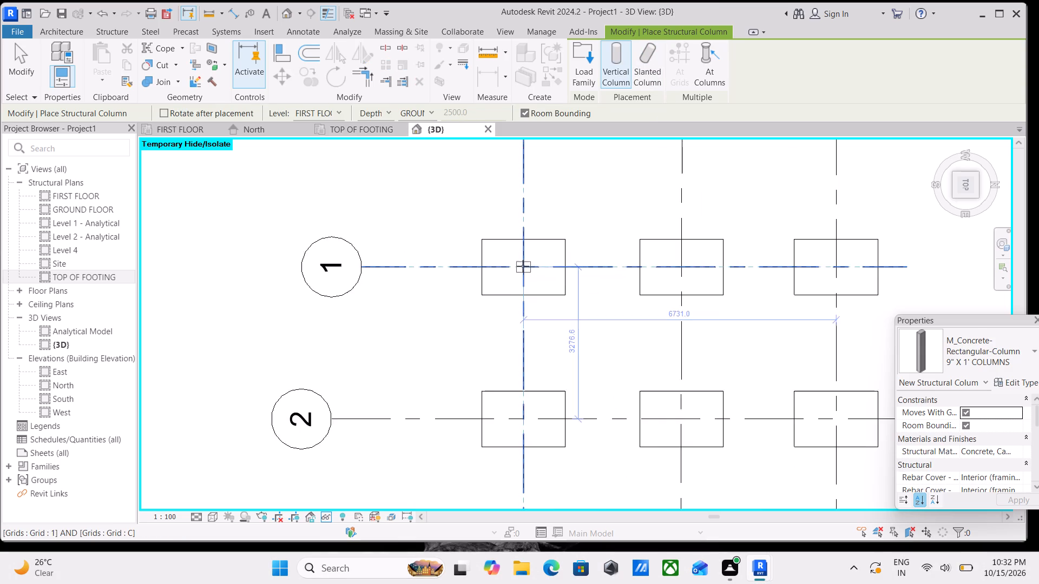
{"action": "scroll", "coordinate": [523, 266], "scroll_direction": "up", "scroll_amount": 2}
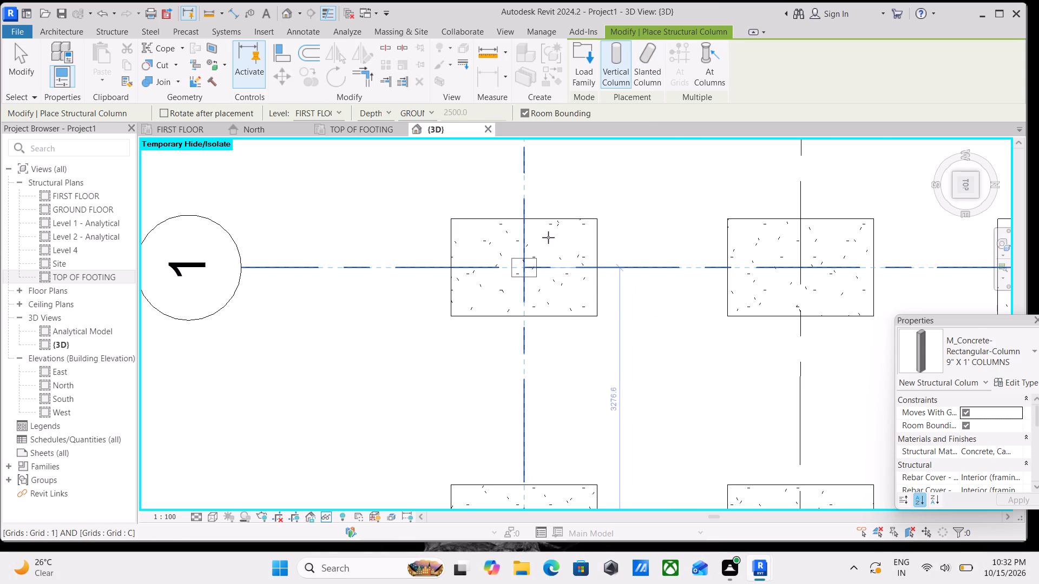
{"action": "scroll", "coordinate": [584, 195], "scroll_direction": "down", "scroll_amount": 2}
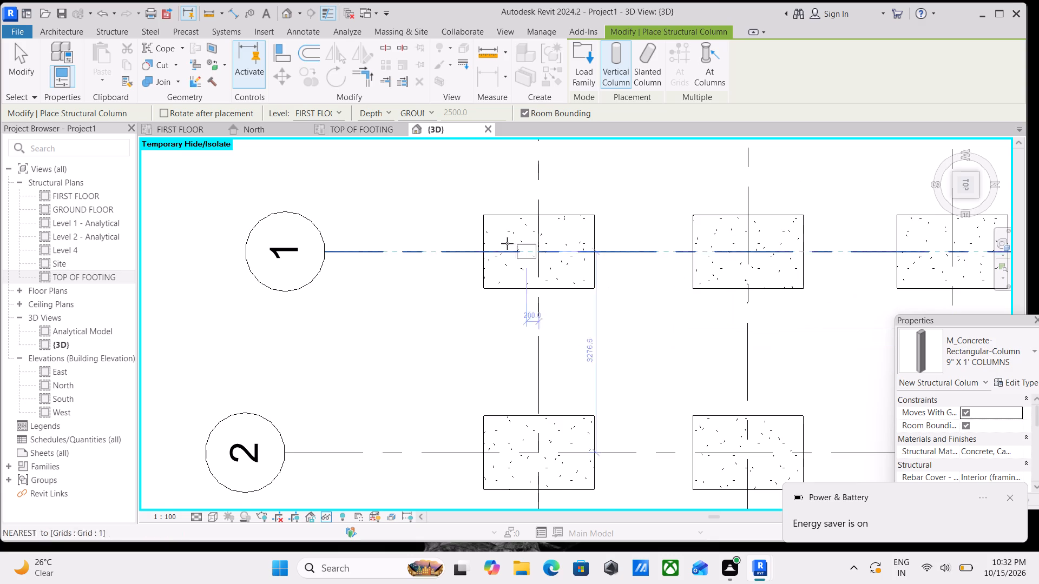
{"action": "scroll", "coordinate": [518, 250], "scroll_direction": "up", "scroll_amount": 2}
{"action": "left_click", "coordinate": [547, 249]}
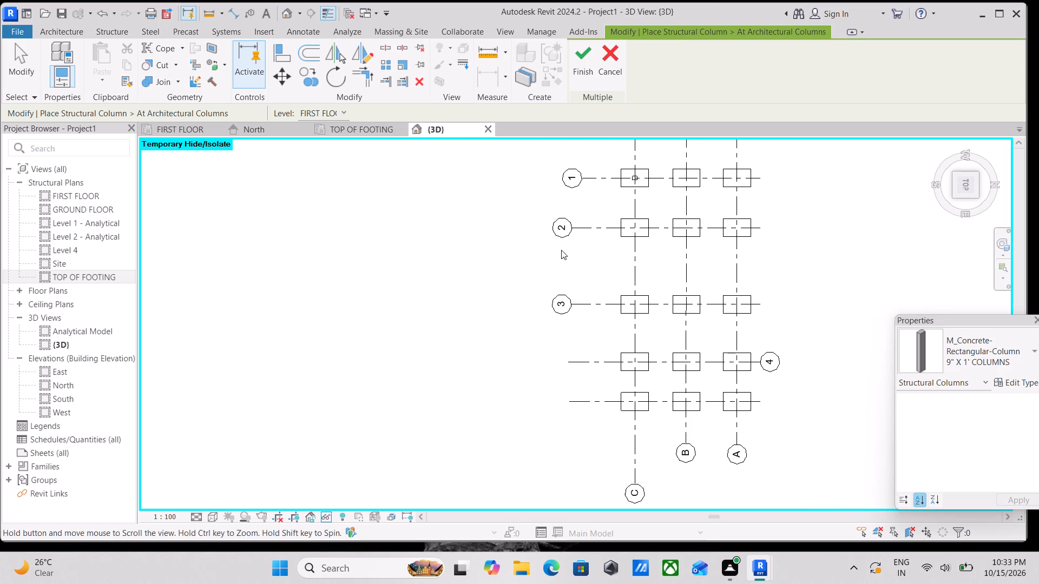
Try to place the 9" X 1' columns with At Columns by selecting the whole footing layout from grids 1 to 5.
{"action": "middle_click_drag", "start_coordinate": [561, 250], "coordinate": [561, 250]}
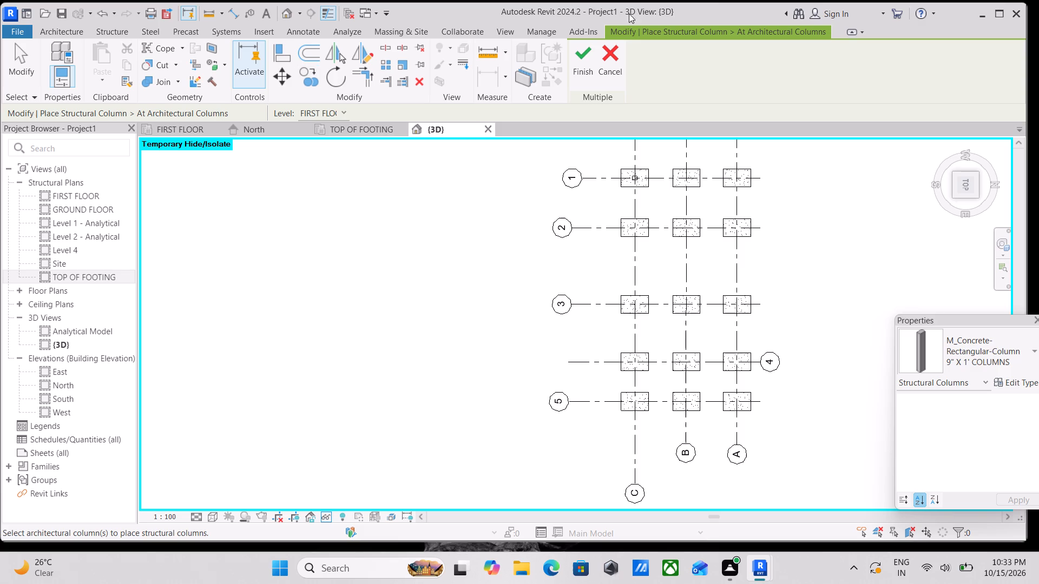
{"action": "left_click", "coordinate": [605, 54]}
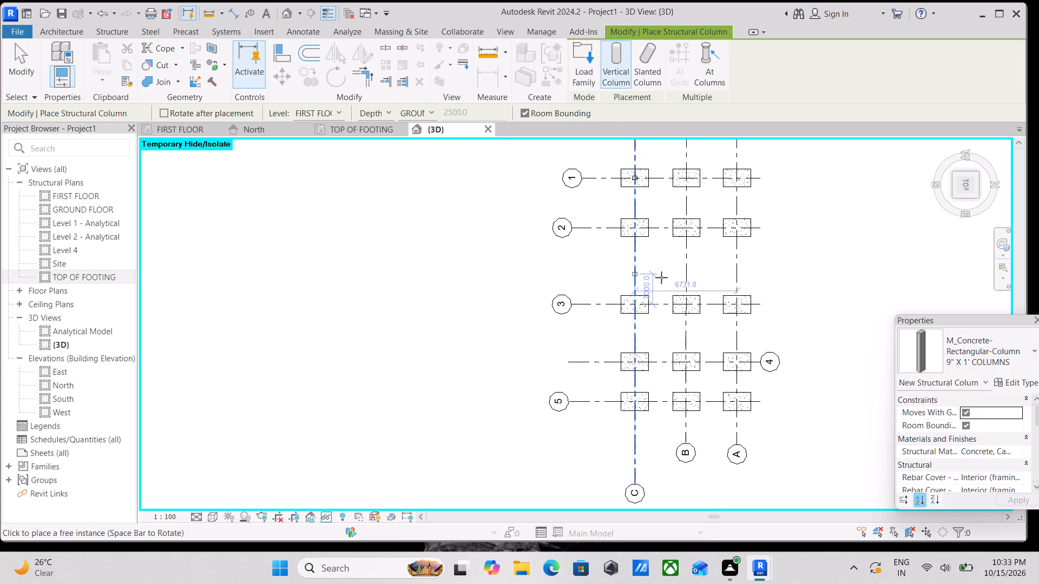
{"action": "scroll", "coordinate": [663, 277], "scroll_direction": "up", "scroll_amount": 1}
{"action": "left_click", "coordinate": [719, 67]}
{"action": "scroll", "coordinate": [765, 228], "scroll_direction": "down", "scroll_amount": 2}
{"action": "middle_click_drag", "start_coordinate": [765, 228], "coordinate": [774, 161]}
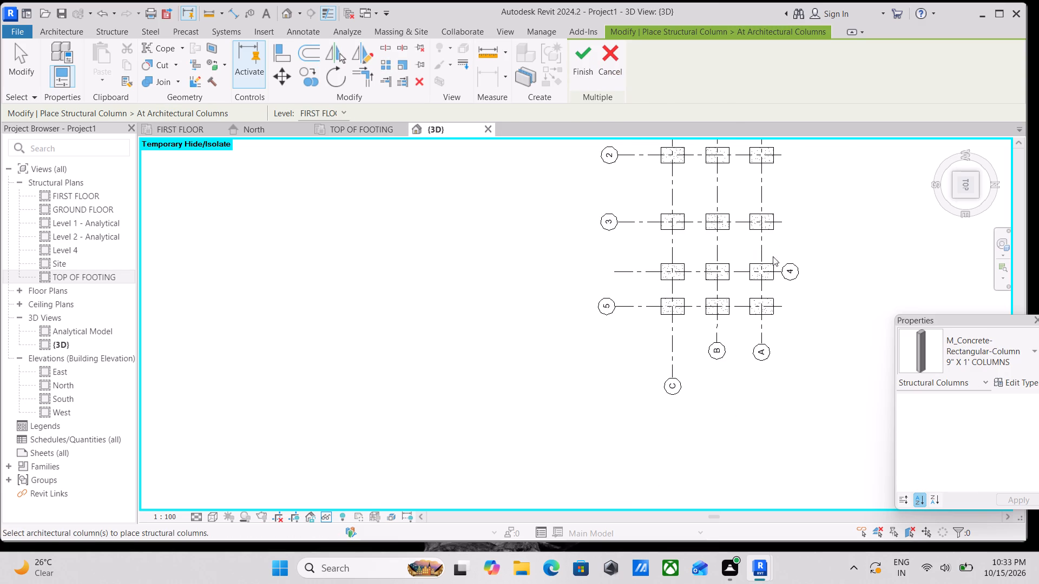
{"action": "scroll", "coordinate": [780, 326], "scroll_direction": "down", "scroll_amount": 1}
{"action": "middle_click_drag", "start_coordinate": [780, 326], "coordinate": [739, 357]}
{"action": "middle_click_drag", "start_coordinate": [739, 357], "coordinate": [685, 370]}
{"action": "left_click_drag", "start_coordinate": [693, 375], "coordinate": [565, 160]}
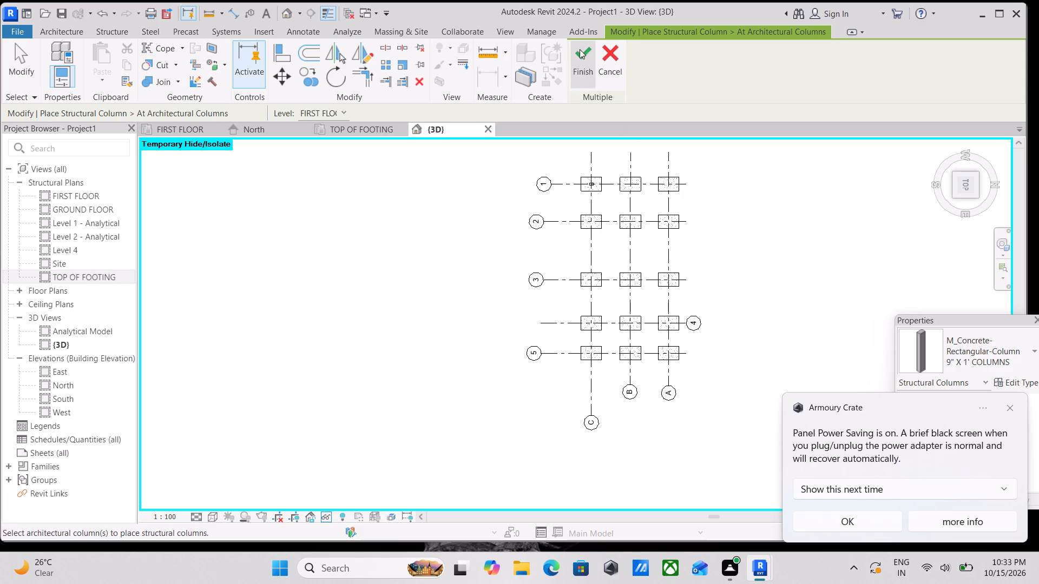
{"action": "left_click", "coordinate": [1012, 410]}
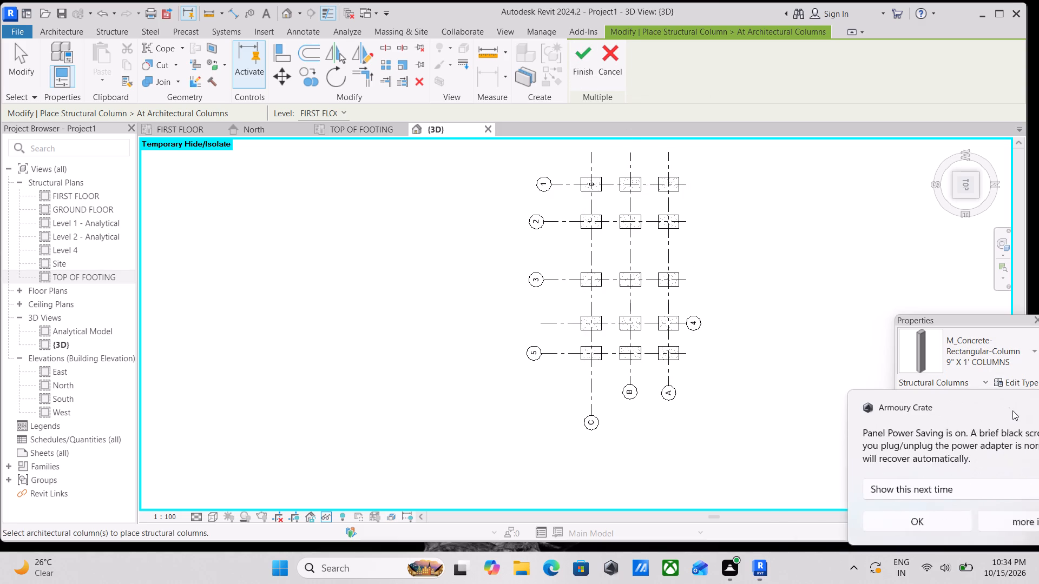
Set the column placement level to GROUND FLOOR and leave the At Columns mode.
{"action": "left_click", "coordinate": [337, 112]}
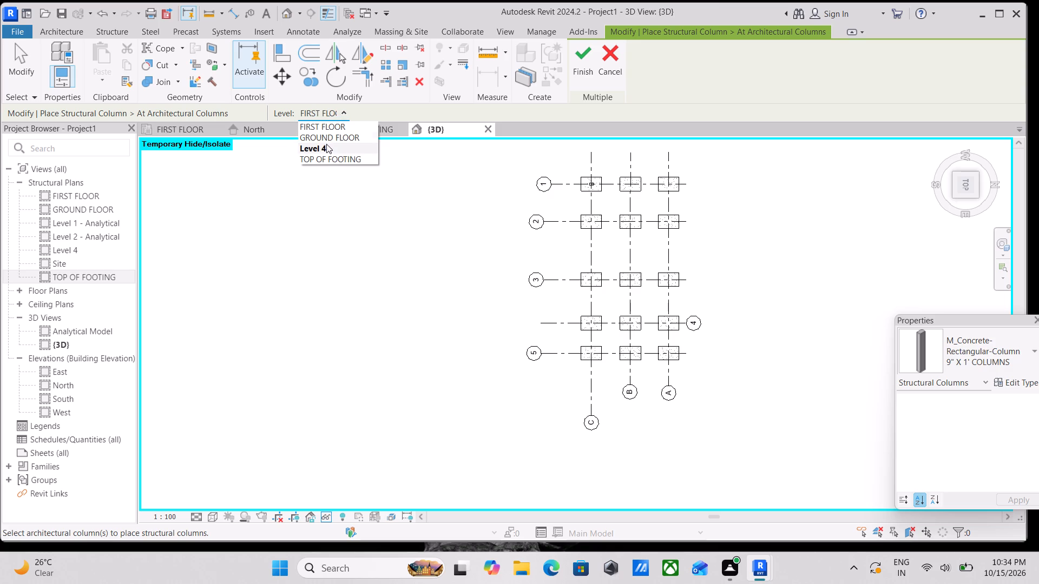
{"action": "left_click", "coordinate": [333, 134]}
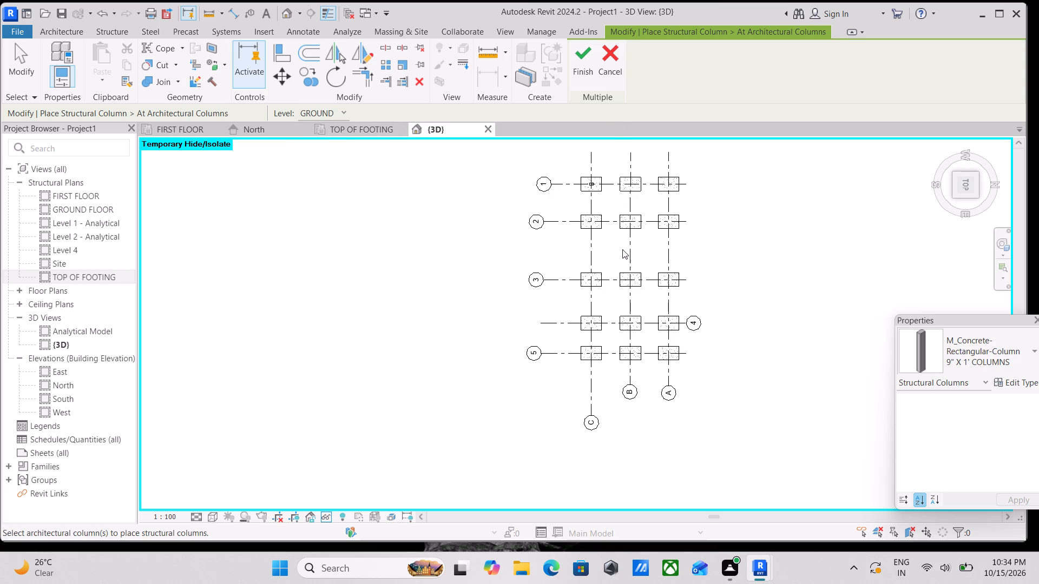
{"action": "left_click", "coordinate": [609, 56]}
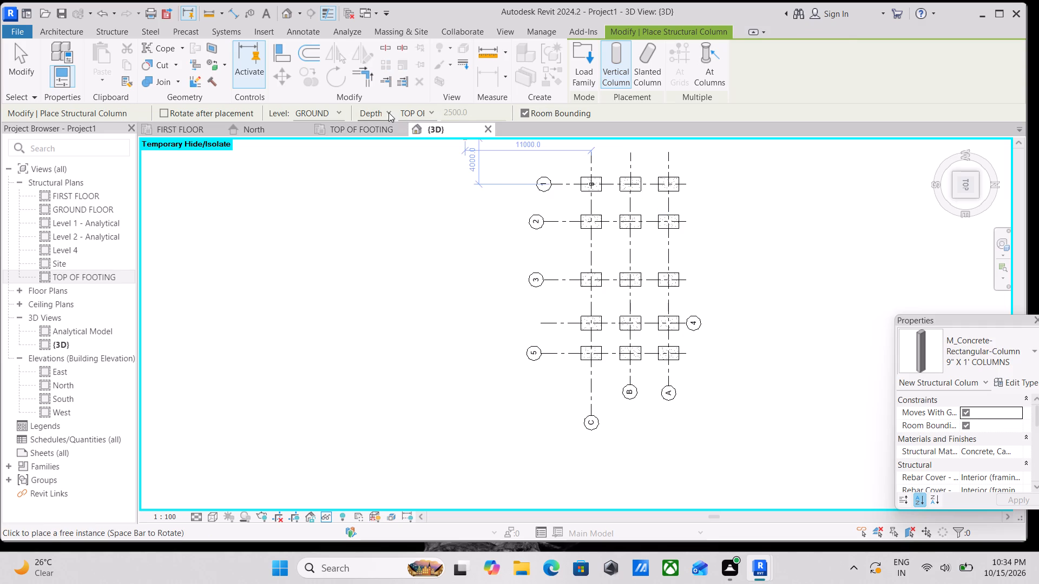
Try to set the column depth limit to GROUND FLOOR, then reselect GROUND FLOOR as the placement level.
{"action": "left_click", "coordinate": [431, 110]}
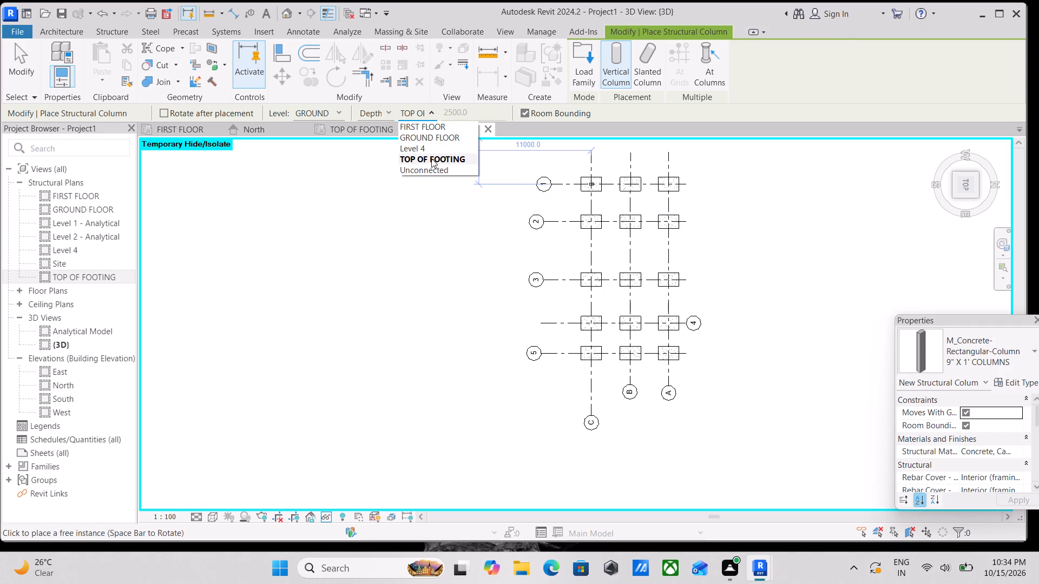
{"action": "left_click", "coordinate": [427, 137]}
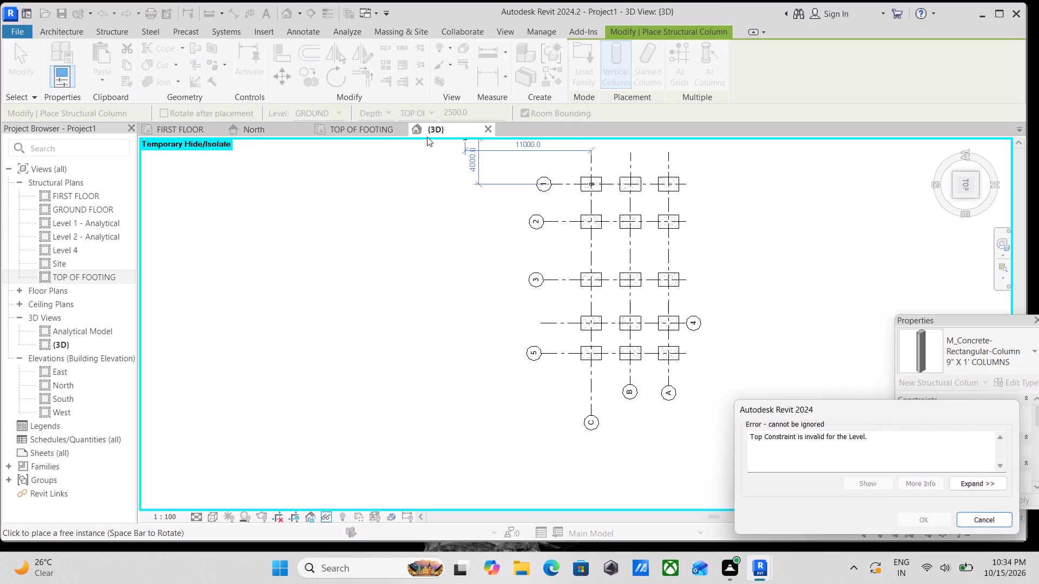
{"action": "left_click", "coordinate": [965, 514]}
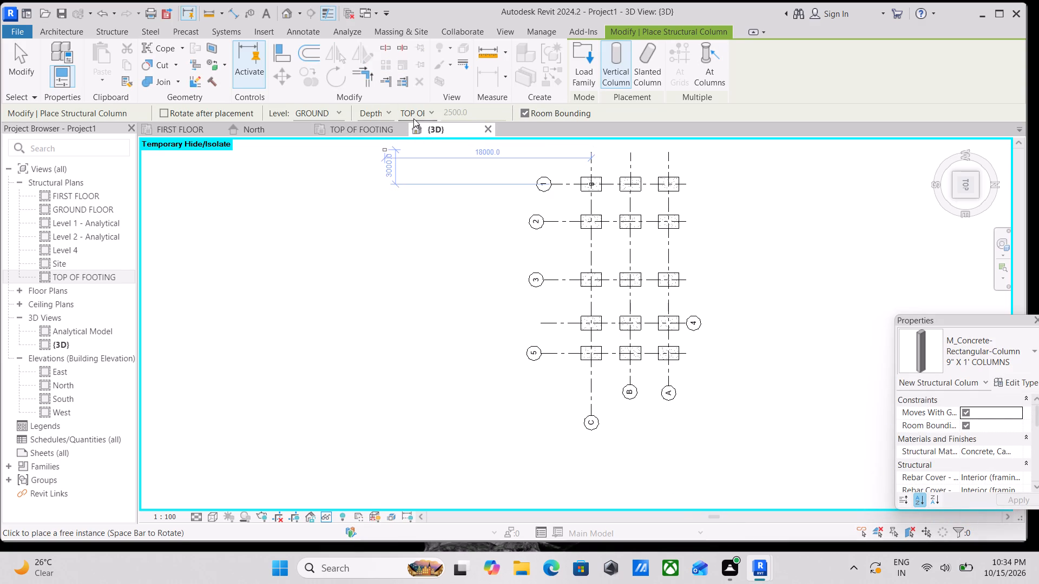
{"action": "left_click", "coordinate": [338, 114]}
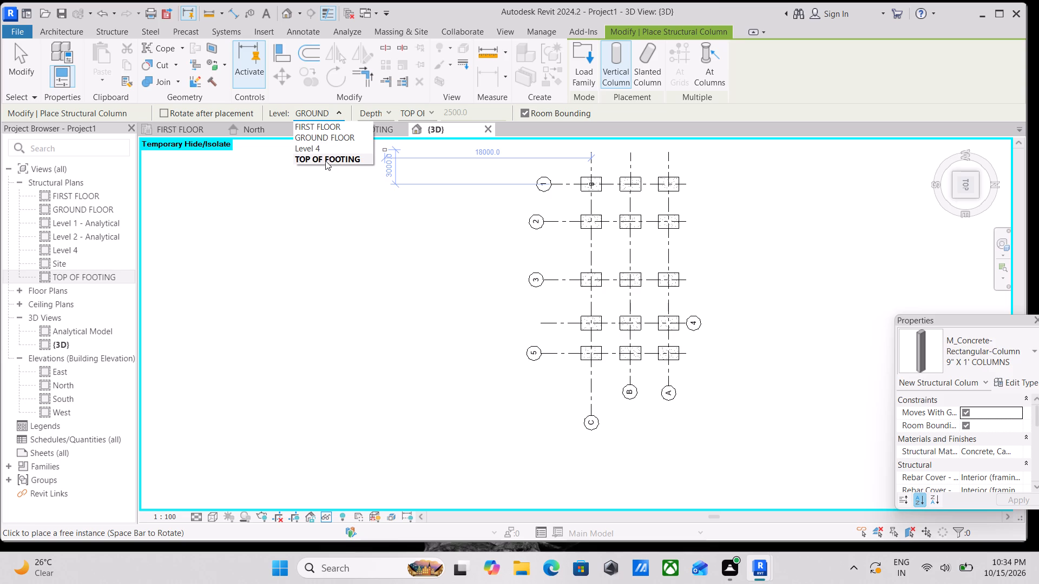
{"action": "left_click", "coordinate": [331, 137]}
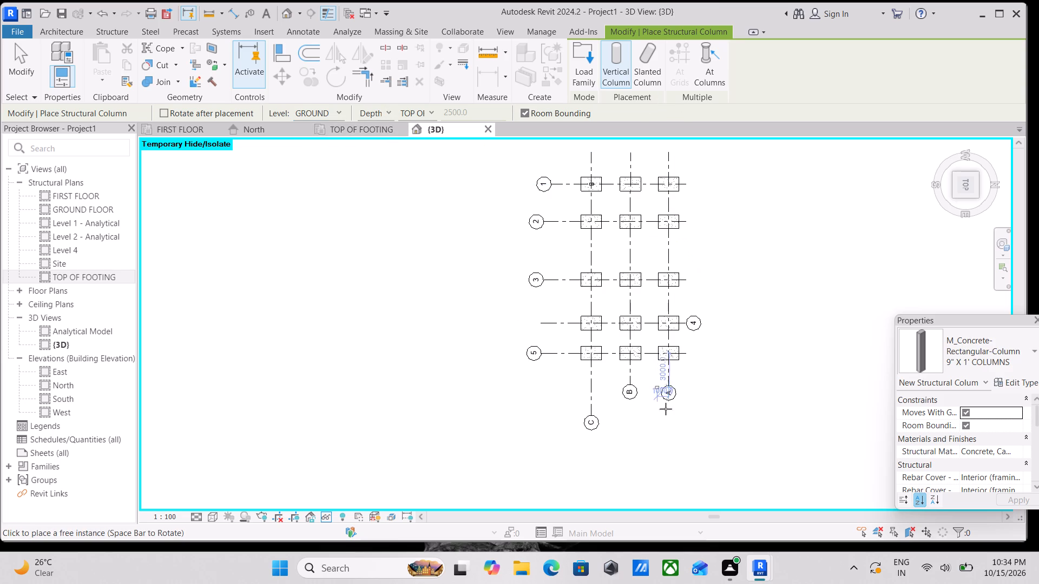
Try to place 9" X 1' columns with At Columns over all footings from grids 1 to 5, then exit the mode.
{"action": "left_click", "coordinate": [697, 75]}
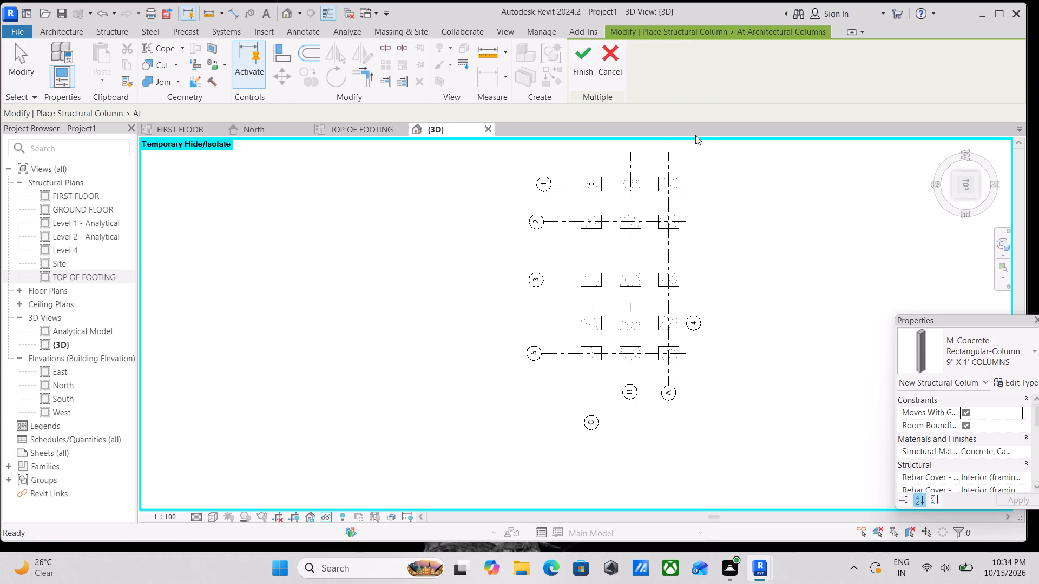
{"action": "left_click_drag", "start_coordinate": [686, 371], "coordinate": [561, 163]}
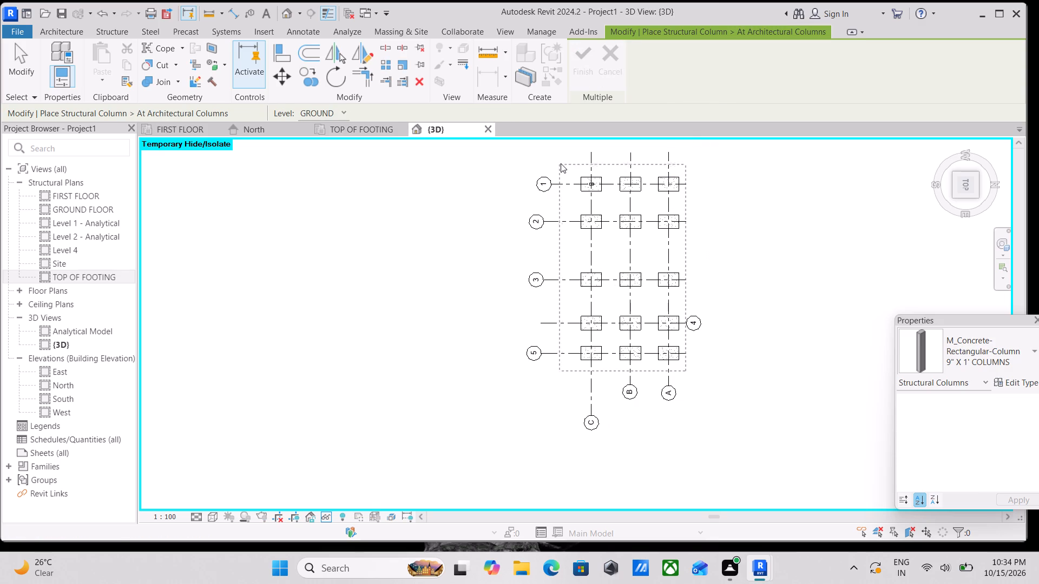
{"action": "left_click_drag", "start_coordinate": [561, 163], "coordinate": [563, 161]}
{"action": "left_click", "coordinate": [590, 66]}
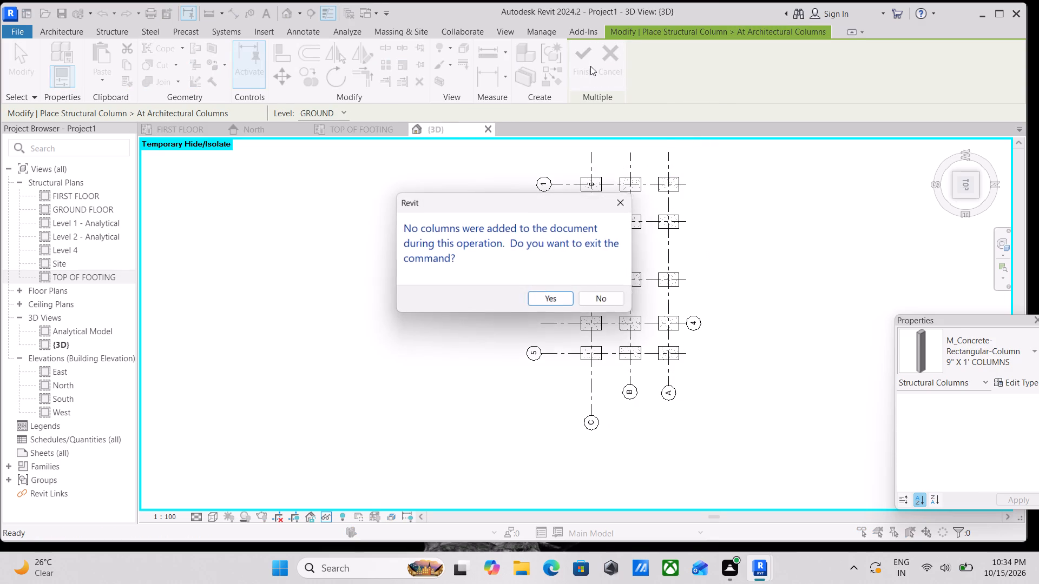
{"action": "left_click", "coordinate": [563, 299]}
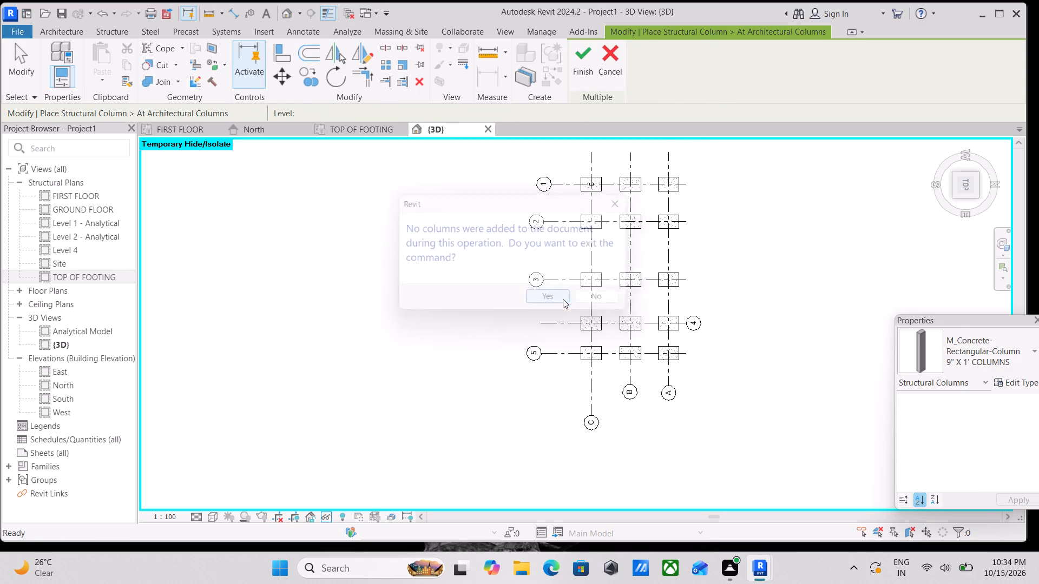
Examine the placed column at grids C and 1 in the 3D view and the footing layout in the TOP OF FOOTING plan.
{"action": "scroll", "coordinate": [603, 185], "scroll_direction": "up", "scroll_amount": 9}
{"action": "scroll", "coordinate": [548, 192], "scroll_direction": "up", "scroll_amount": 3}
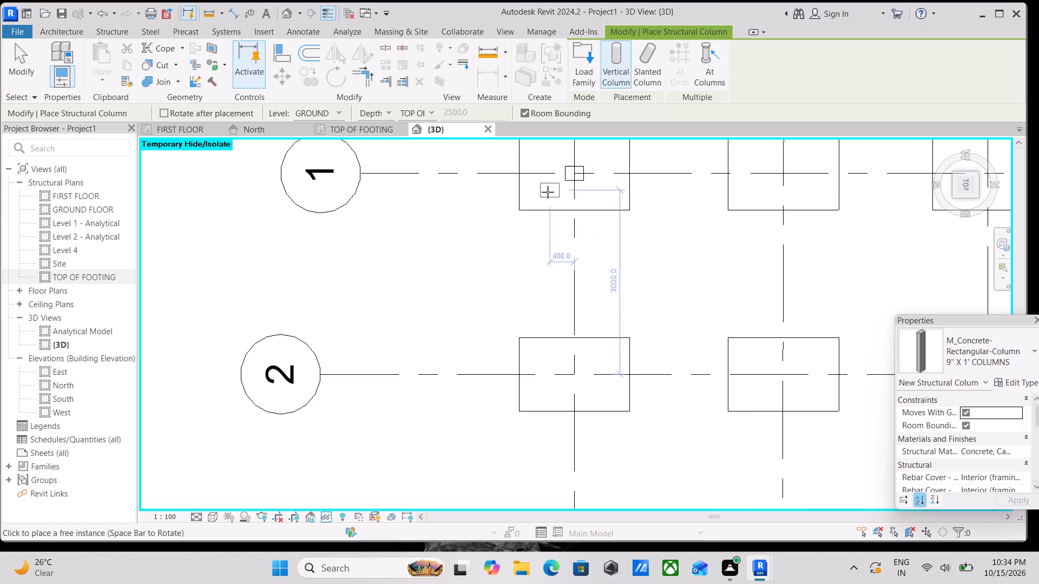
{"action": "key", "text": "Escape"}
{"action": "key", "text": "Escape"}
{"action": "left_click", "coordinate": [583, 182]}
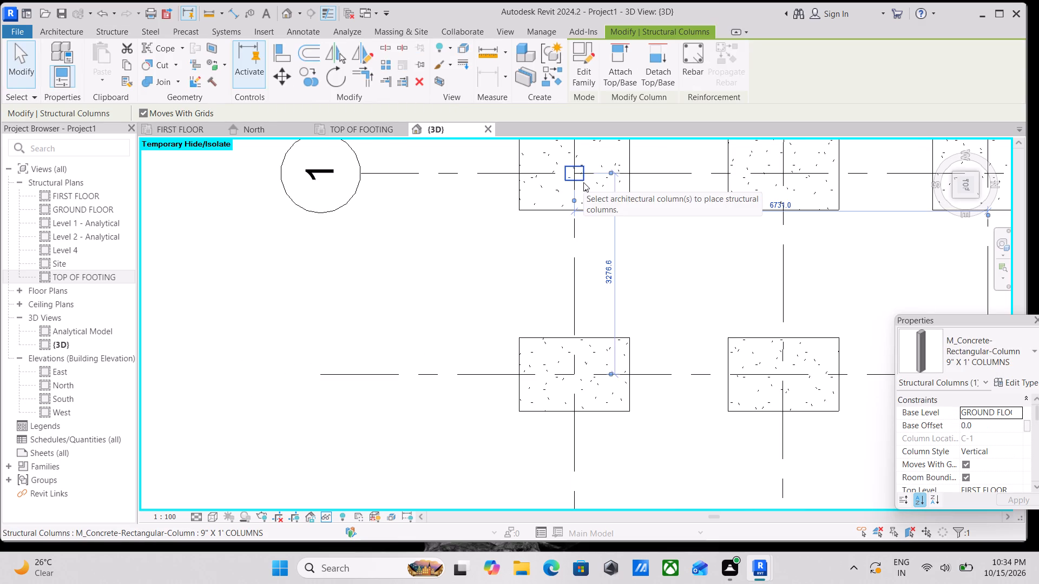
{"action": "key", "text": "Escape"}
{"action": "scroll", "coordinate": [583, 182], "scroll_direction": "down", "scroll_amount": 4}
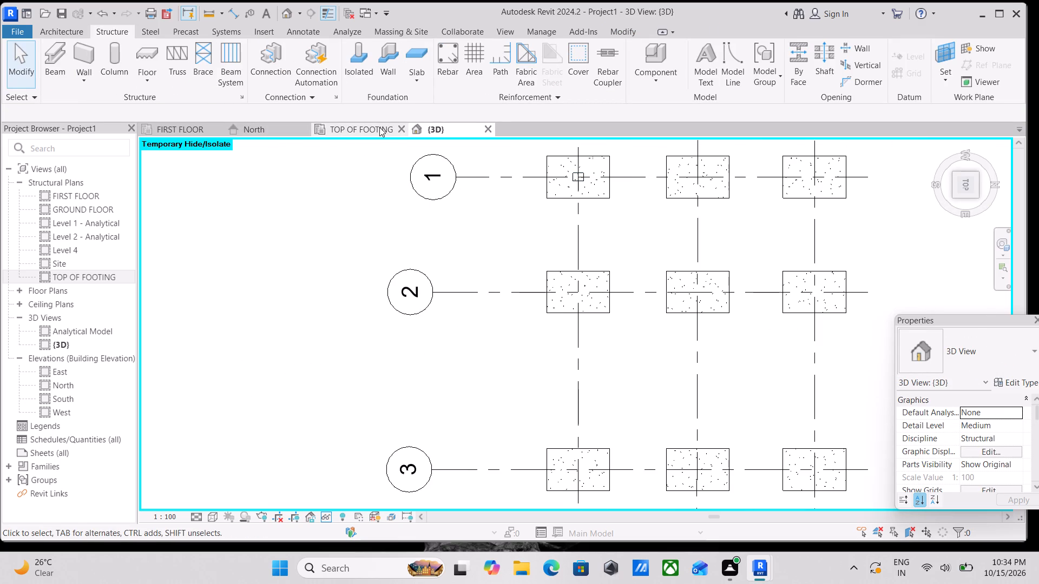
{"action": "left_click", "coordinate": [349, 132]}
{"action": "scroll", "coordinate": [463, 235], "scroll_direction": "up", "scroll_amount": 3}
{"action": "scroll", "coordinate": [356, 197], "scroll_direction": "up", "scroll_amount": 2}
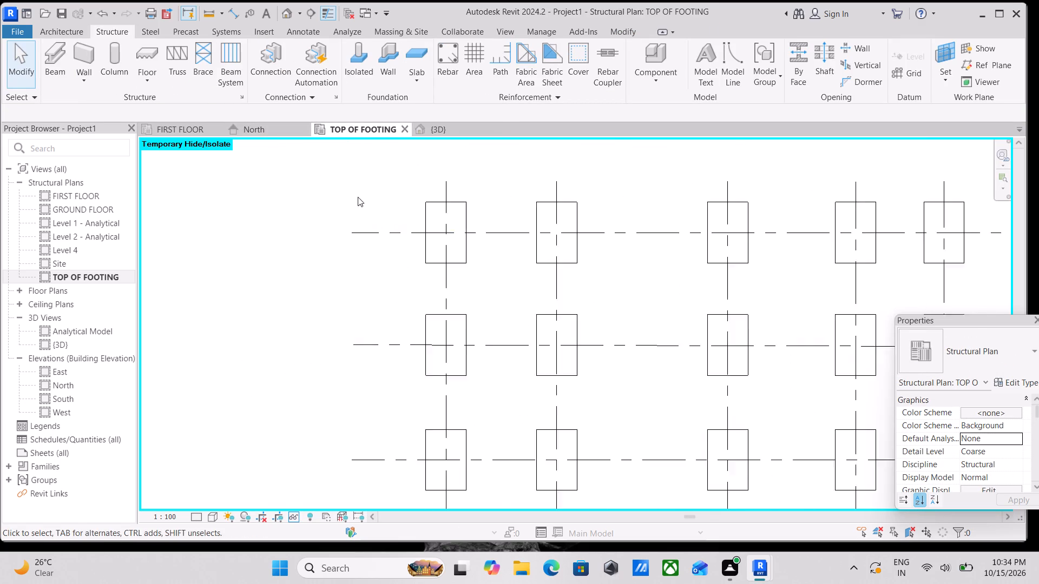
{"action": "scroll", "coordinate": [358, 197], "scroll_direction": "up", "scroll_amount": 2}
{"action": "scroll", "coordinate": [401, 197], "scroll_direction": "down", "scroll_amount": 4}
{"action": "scroll", "coordinate": [824, 180], "scroll_direction": "down", "scroll_amount": 2}
{"action": "left_click", "coordinate": [434, 132]}
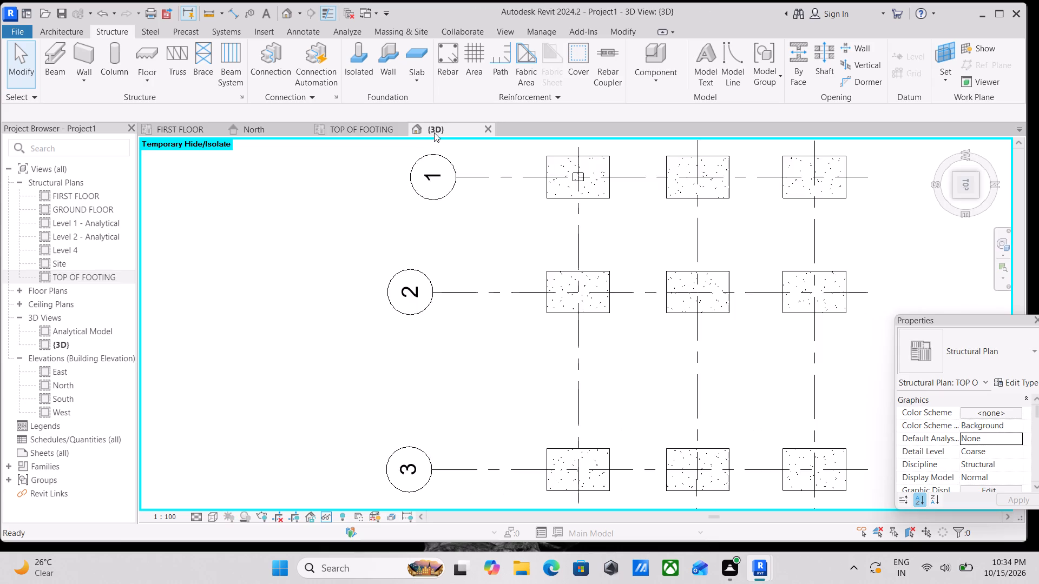
Delete the 9" X 1' column standing above the footing at grids C and 1 in the 3D view.
{"action": "scroll", "coordinate": [532, 232], "scroll_direction": "down", "scroll_amount": 4}
{"action": "middle_click_drag", "start_coordinate": [517, 308], "coordinate": [606, 147], "text": "shift"}
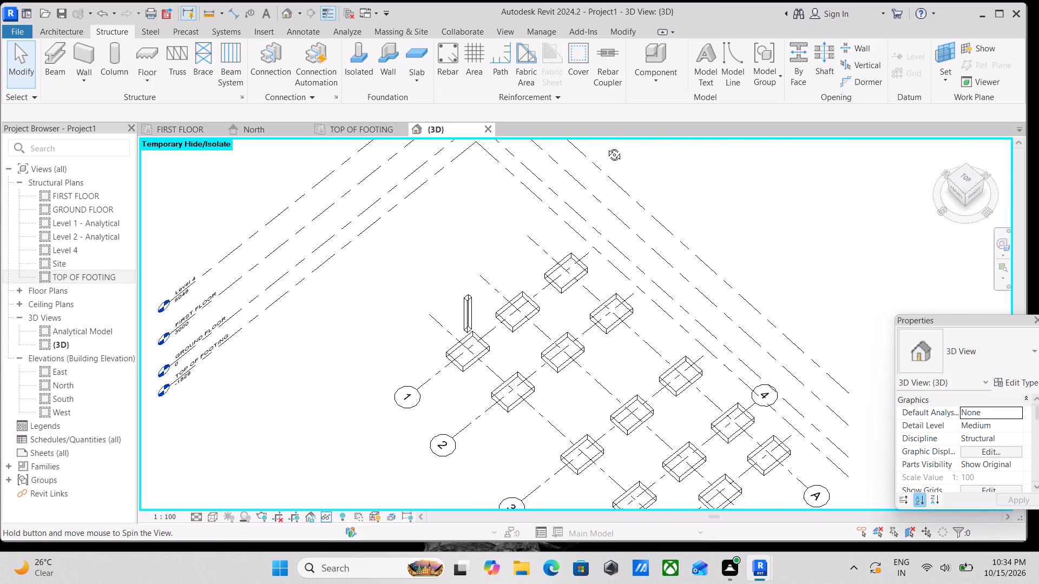
{"action": "middle_click_drag", "start_coordinate": [606, 147], "coordinate": [604, 109], "text": "shift"}
{"action": "middle_click_drag", "start_coordinate": [604, 112], "coordinate": [607, 127], "text": "shift"}
{"action": "middle_click_drag", "start_coordinate": [582, 319], "coordinate": [624, 104], "text": "shift"}
{"action": "scroll", "coordinate": [469, 411], "scroll_direction": "up", "scroll_amount": 2}
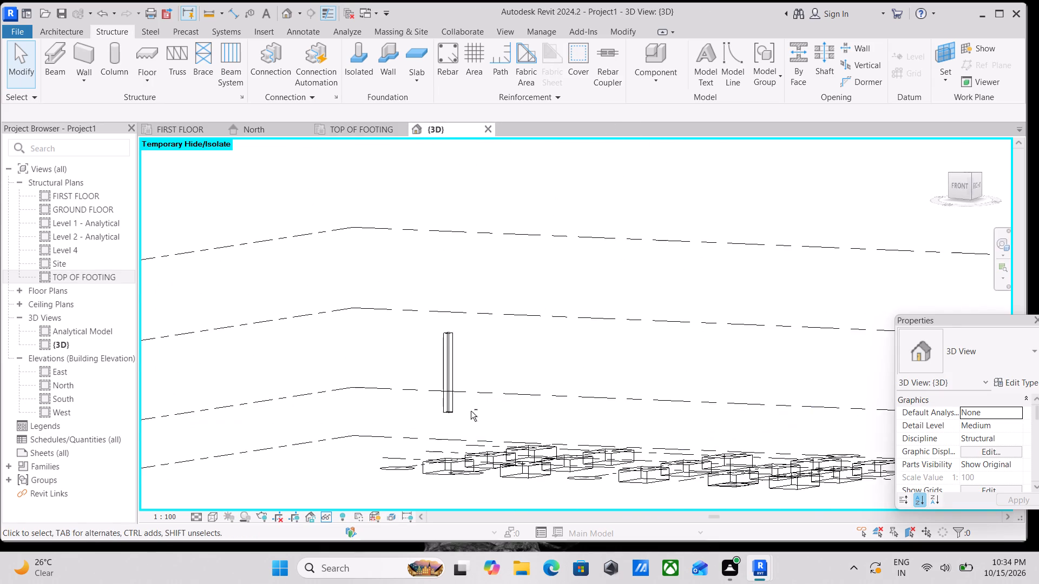
{"action": "middle_click_drag", "start_coordinate": [474, 409], "coordinate": [604, 417], "text": "shift"}
{"action": "scroll", "coordinate": [588, 418], "scroll_direction": "up", "scroll_amount": 3}
{"action": "key", "text": "Escape"}
{"action": "key", "text": "Escape"}
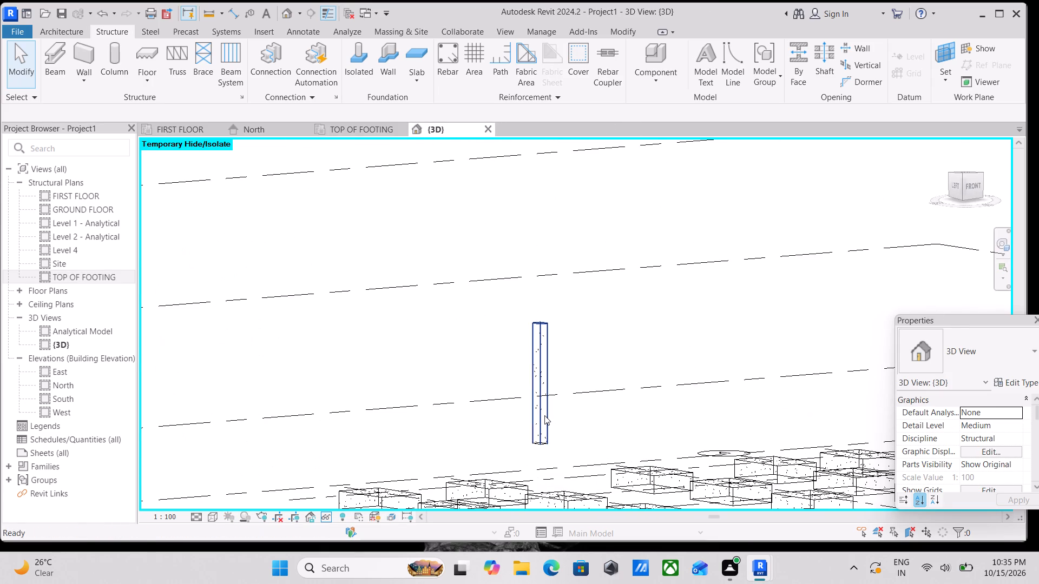
{"action": "left_click", "coordinate": [544, 415]}
{"action": "right_click", "coordinate": [544, 415]}
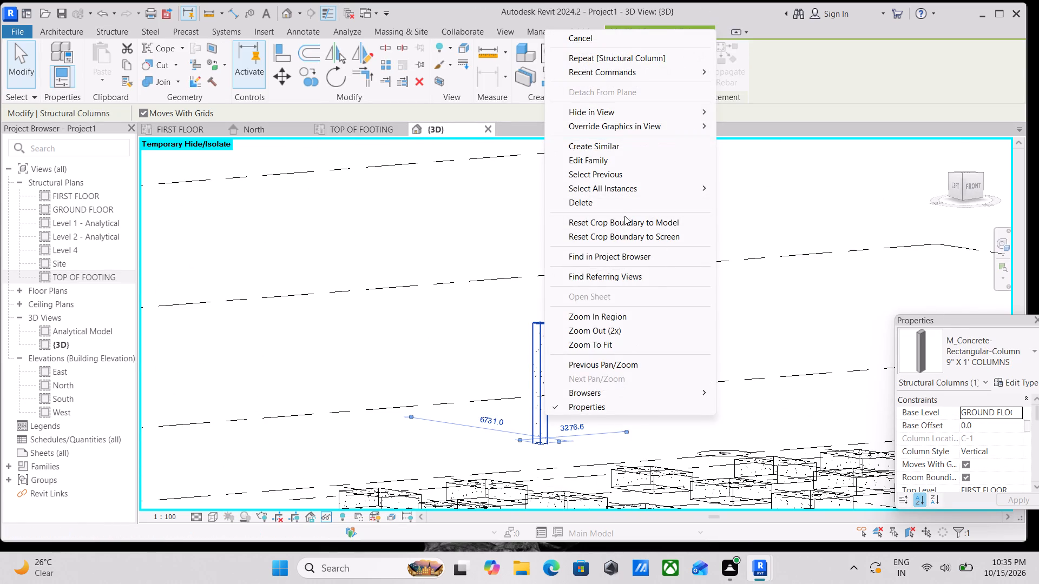
{"action": "left_click", "coordinate": [623, 205]}
{"action": "scroll", "coordinate": [623, 205], "scroll_direction": "down", "scroll_amount": 3}
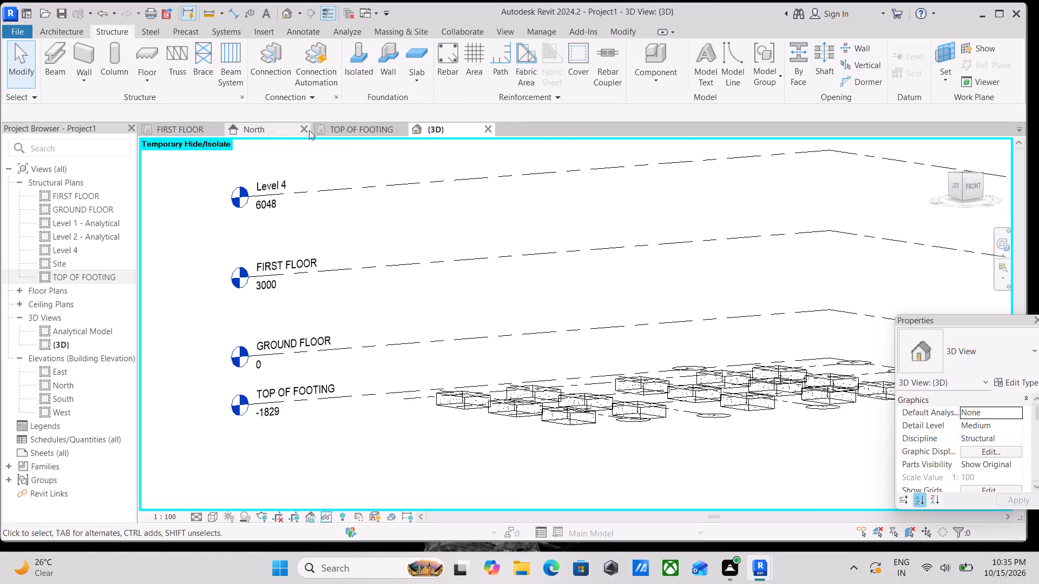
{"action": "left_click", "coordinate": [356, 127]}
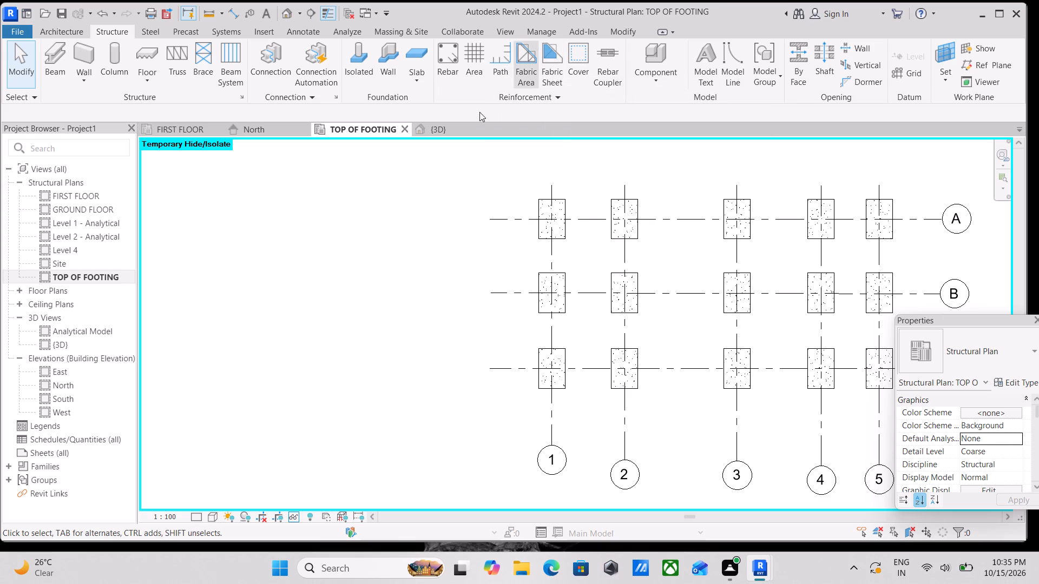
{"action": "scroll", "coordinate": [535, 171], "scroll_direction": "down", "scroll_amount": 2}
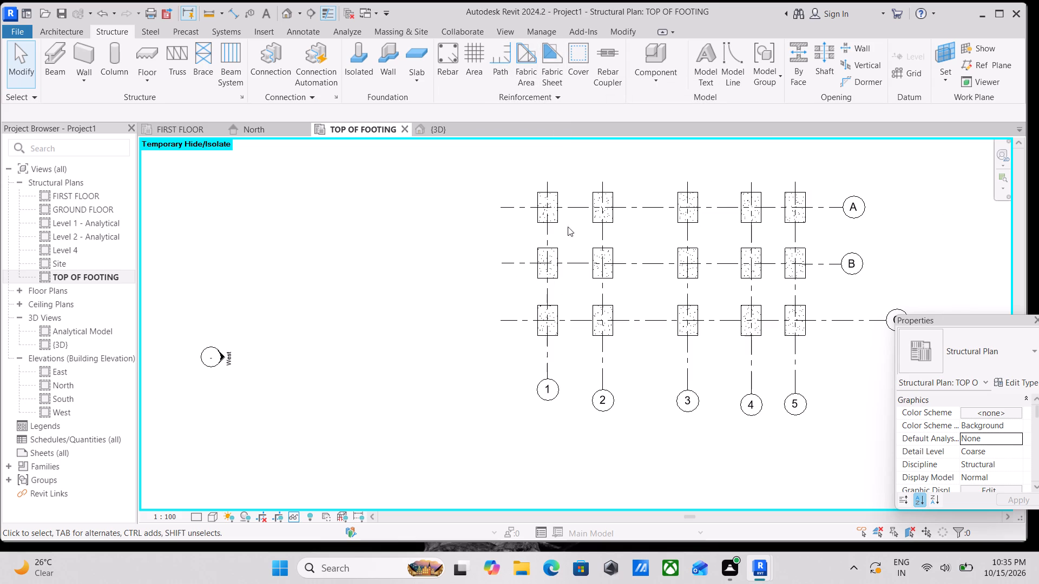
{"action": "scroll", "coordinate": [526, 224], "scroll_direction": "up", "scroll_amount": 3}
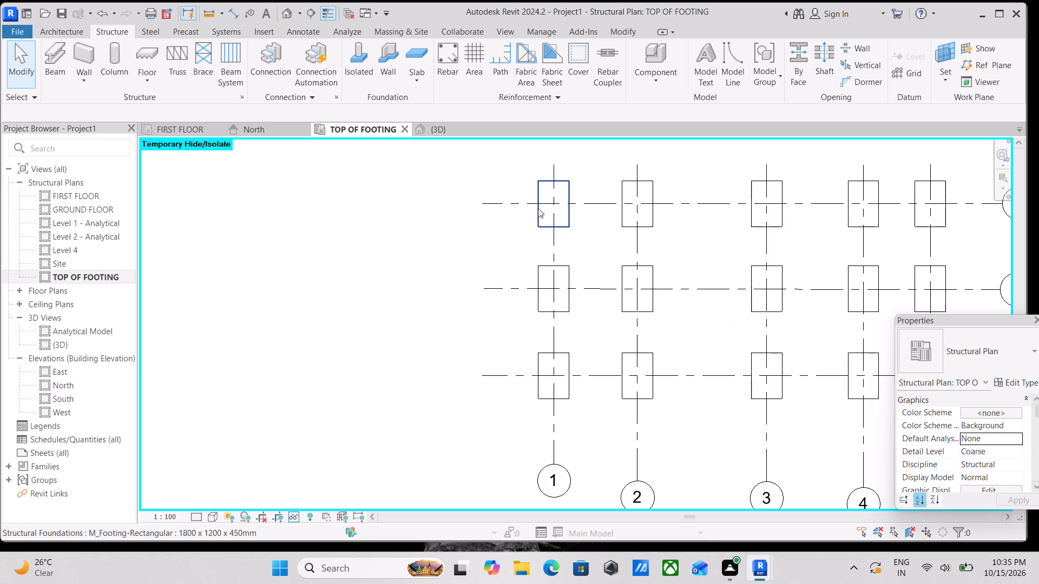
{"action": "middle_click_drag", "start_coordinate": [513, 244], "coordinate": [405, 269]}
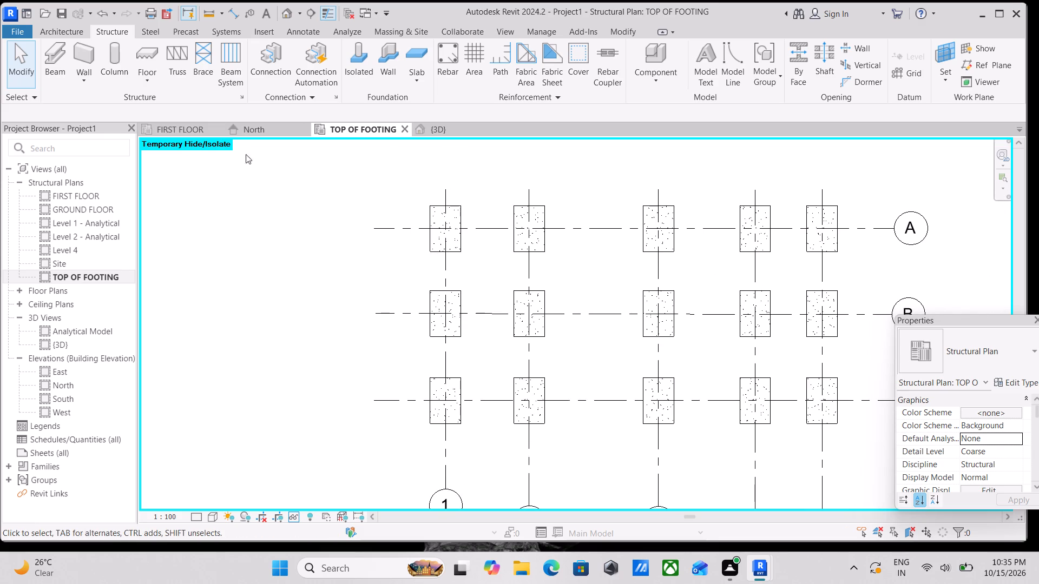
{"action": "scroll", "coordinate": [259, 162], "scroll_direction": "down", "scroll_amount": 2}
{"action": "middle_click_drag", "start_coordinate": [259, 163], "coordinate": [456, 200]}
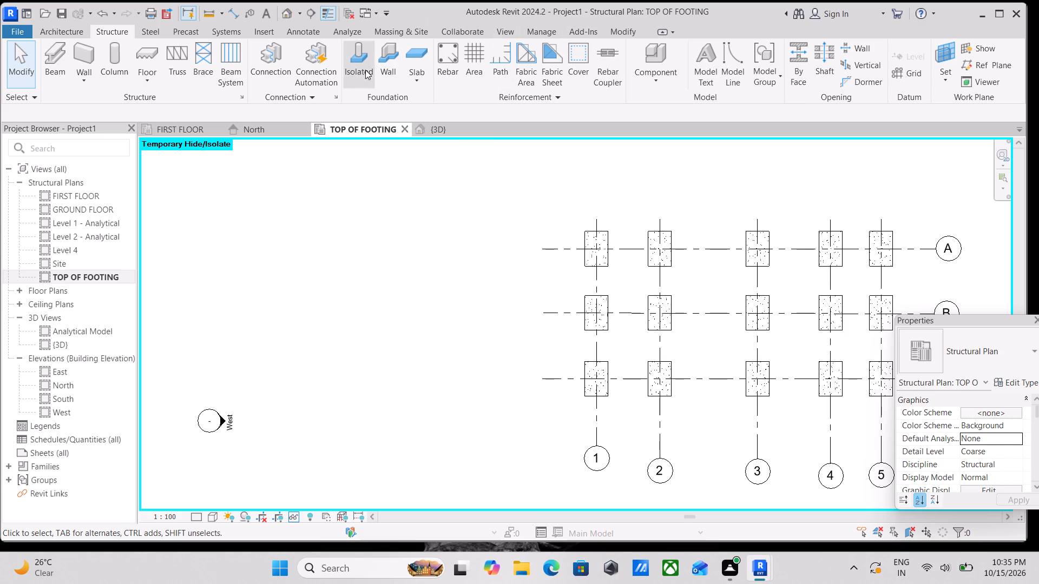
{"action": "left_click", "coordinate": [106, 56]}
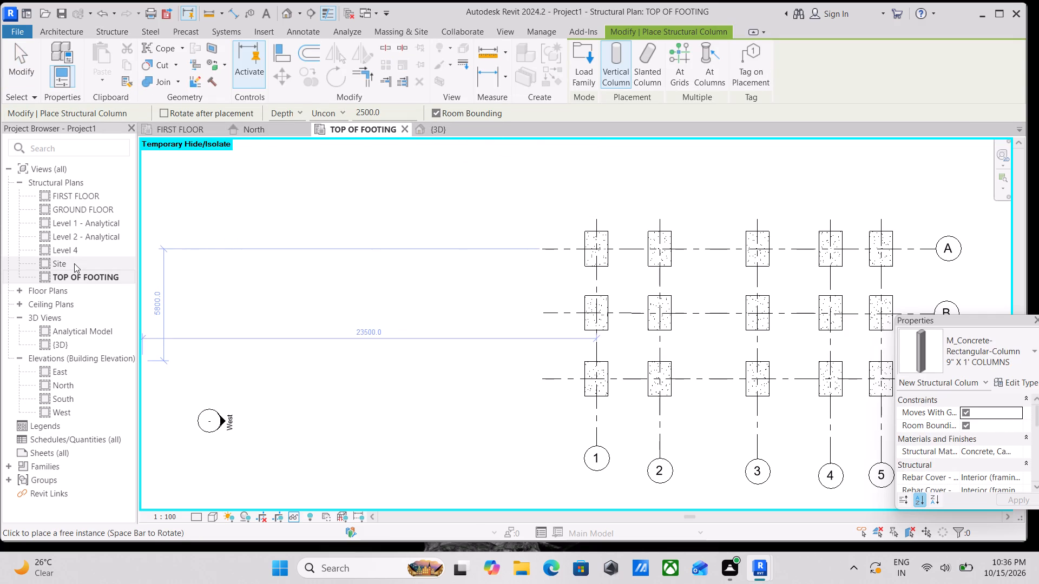
Open the GROUND FLOOR structural plan with the linked CAD layout fully in view.
{"action": "double_click", "coordinate": [91, 213]}
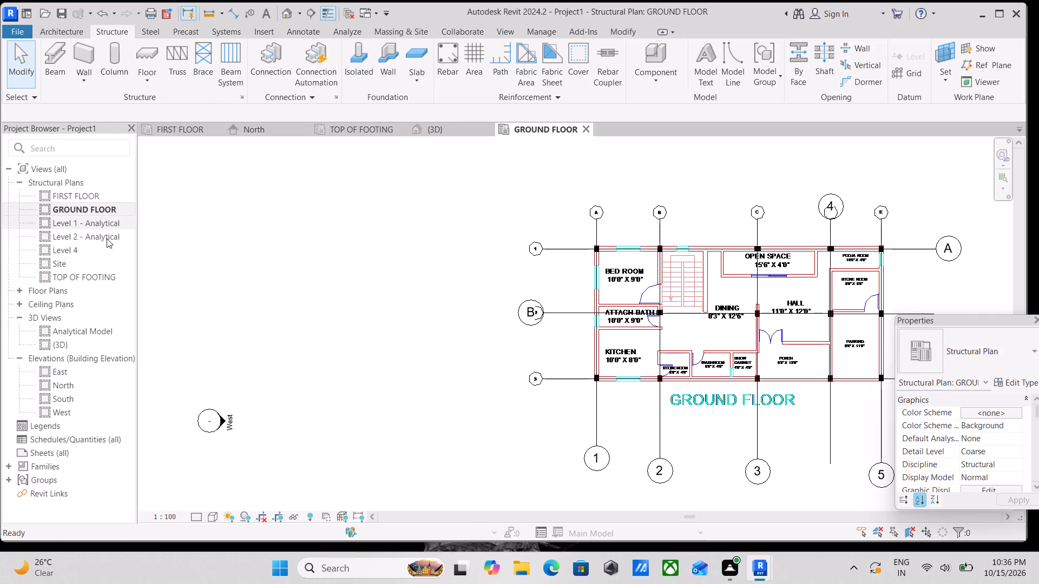
{"action": "scroll", "coordinate": [583, 272], "scroll_direction": "down", "scroll_amount": 1}
{"action": "middle_click_drag", "start_coordinate": [583, 272], "coordinate": [494, 300]}
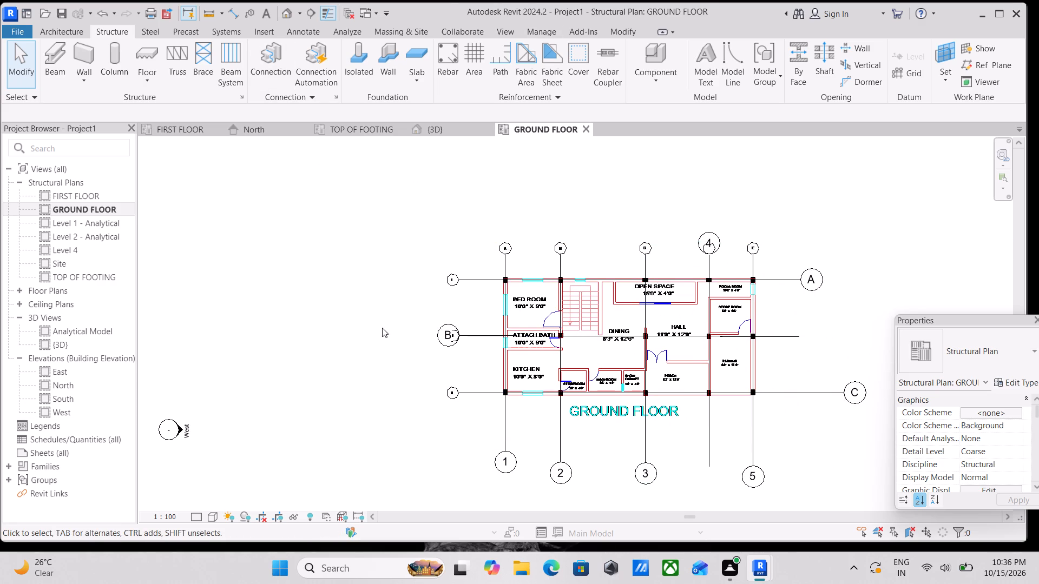
{"action": "scroll", "coordinate": [555, 280], "scroll_direction": "up", "scroll_amount": 2}
{"action": "scroll", "coordinate": [507, 246], "scroll_direction": "down", "scroll_amount": 2}
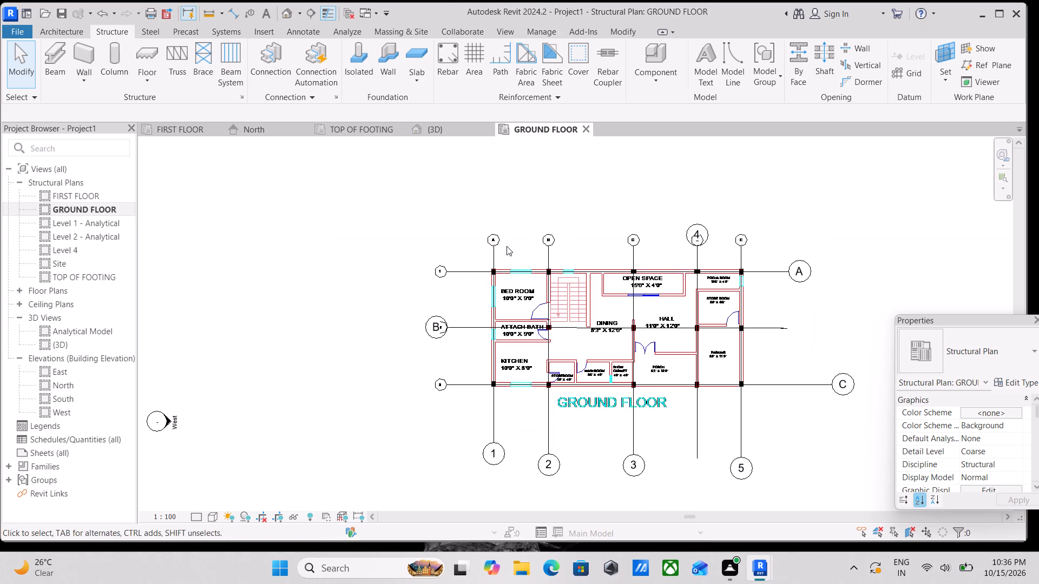
{"action": "middle_click_drag", "start_coordinate": [507, 246], "coordinate": [482, 218]}
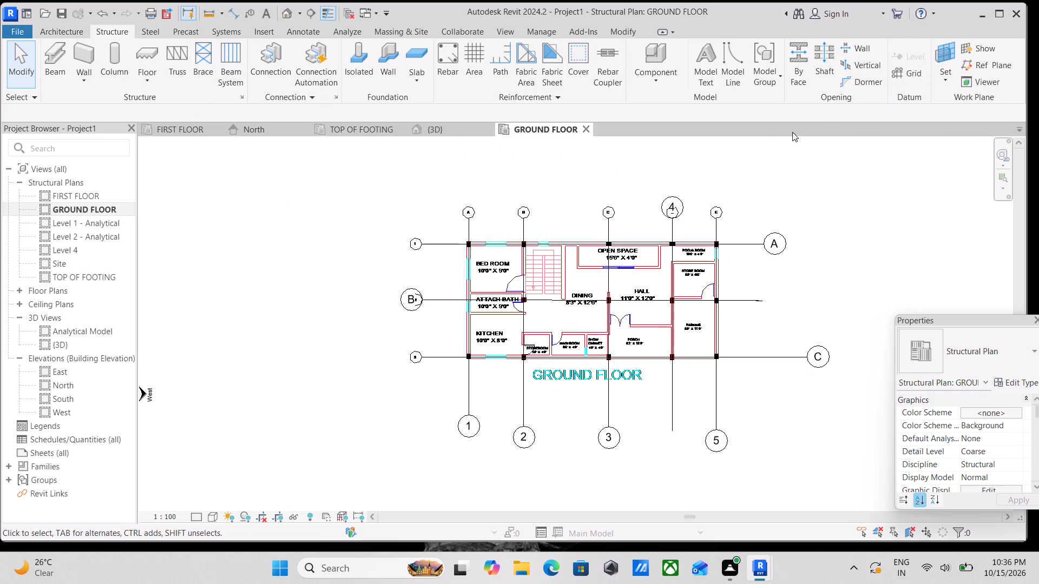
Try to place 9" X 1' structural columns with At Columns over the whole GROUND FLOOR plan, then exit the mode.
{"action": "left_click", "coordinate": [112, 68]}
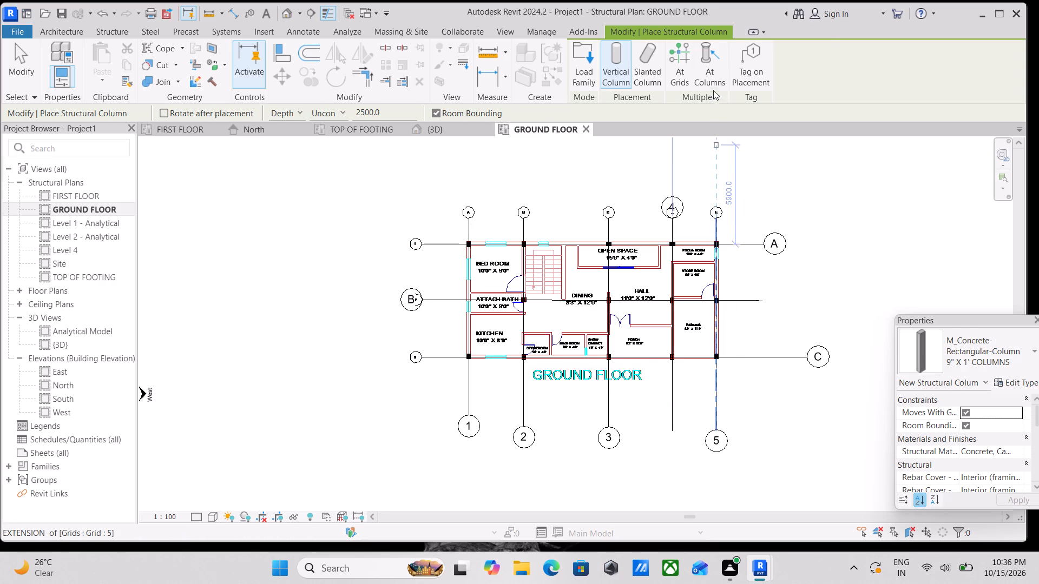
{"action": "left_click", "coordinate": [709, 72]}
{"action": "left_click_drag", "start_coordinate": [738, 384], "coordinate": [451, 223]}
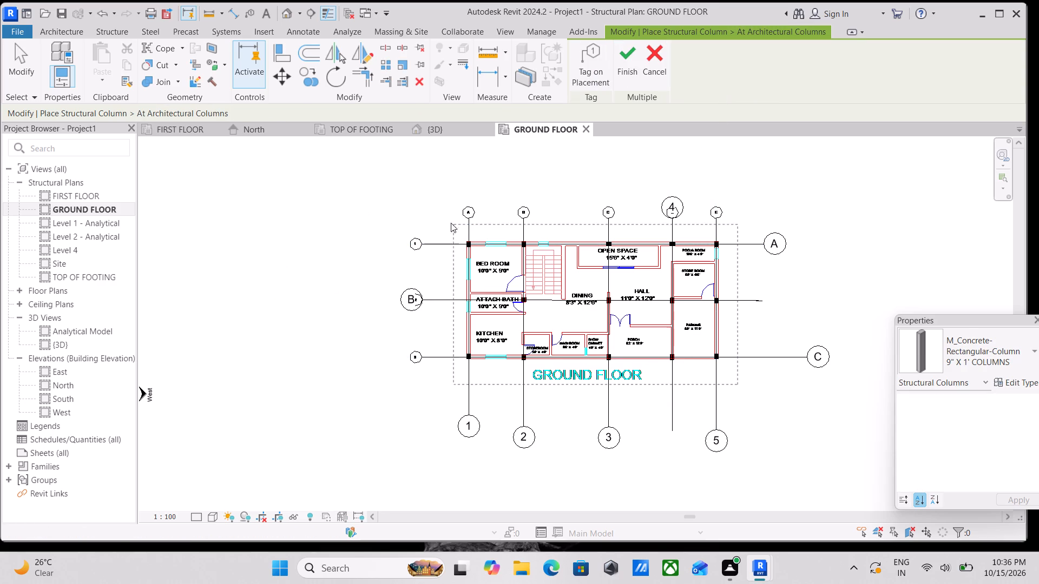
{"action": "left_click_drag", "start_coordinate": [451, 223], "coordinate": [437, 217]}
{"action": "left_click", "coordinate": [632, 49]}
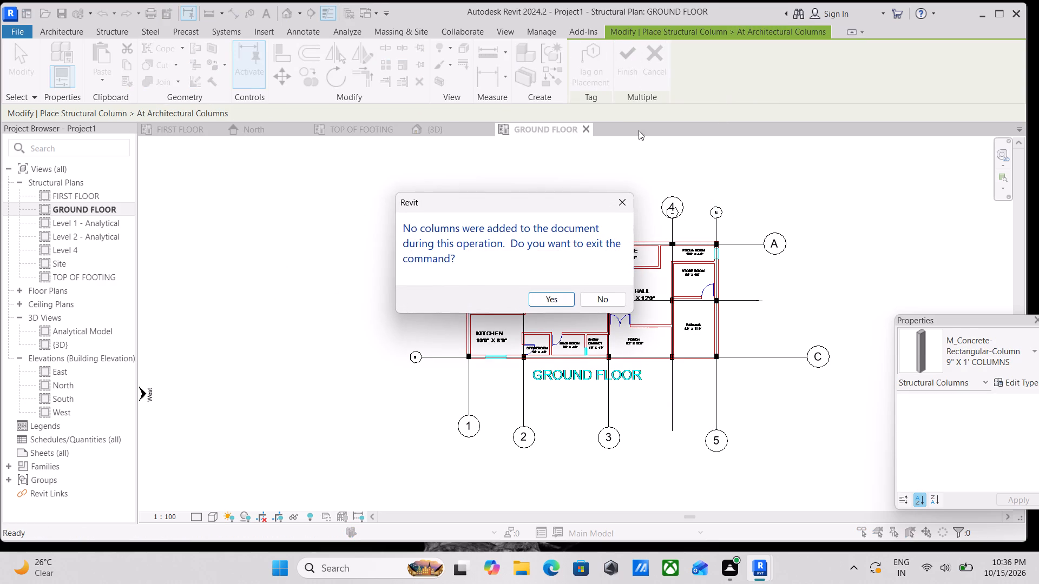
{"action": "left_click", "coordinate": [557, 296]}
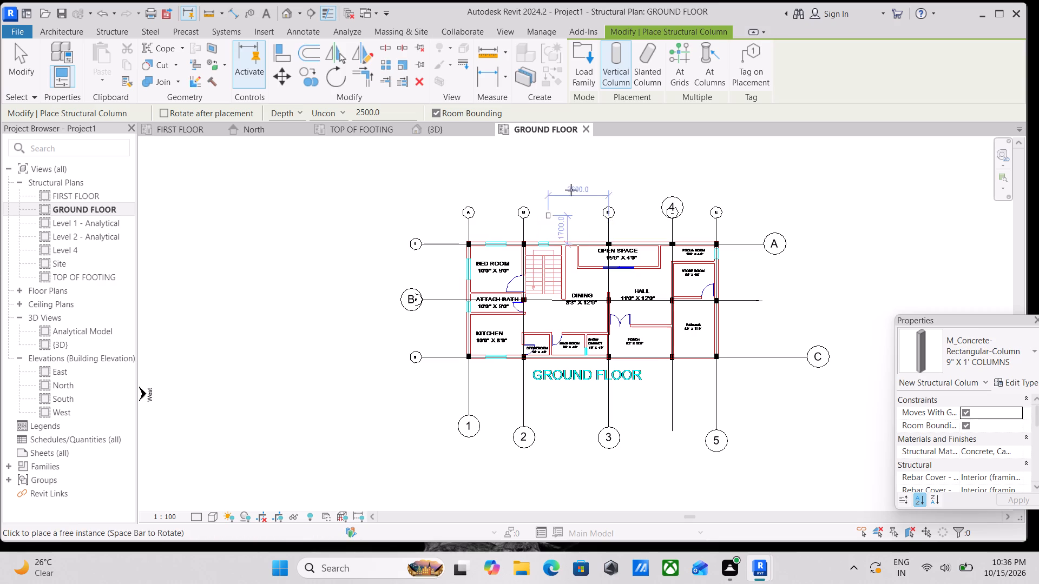
Place a vertical 9" X 1' column at grids A and 1, the BED ROOM's outer corner, with an unconnected depth of 2500.
{"action": "scroll", "coordinate": [531, 271], "scroll_direction": "up", "scroll_amount": 4}
{"action": "scroll", "coordinate": [450, 252], "scroll_direction": "up", "scroll_amount": 7}
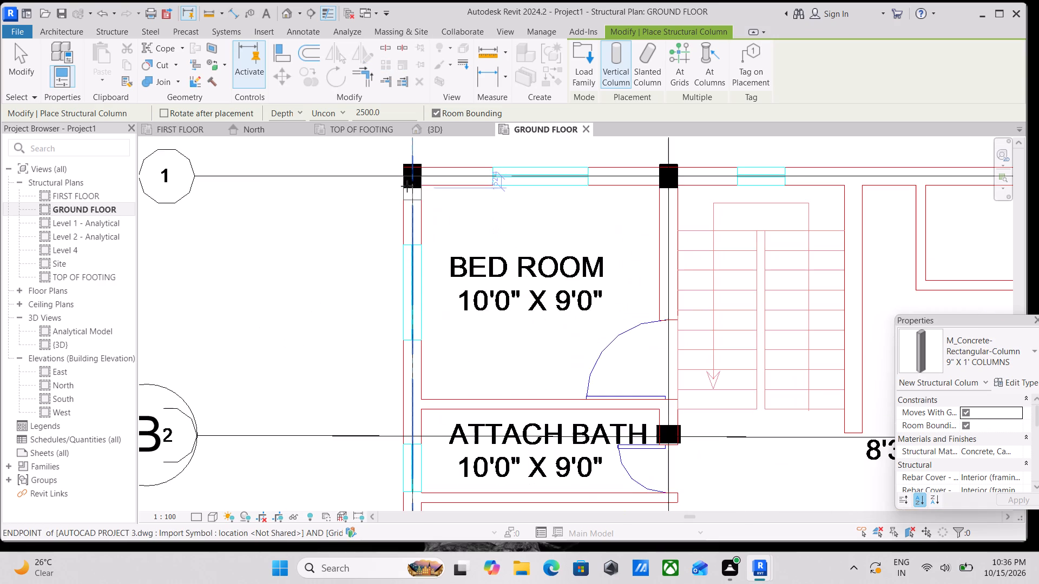
{"action": "left_click", "coordinate": [408, 176]}
{"action": "scroll", "coordinate": [565, 223], "scroll_direction": "down", "scroll_amount": 4}
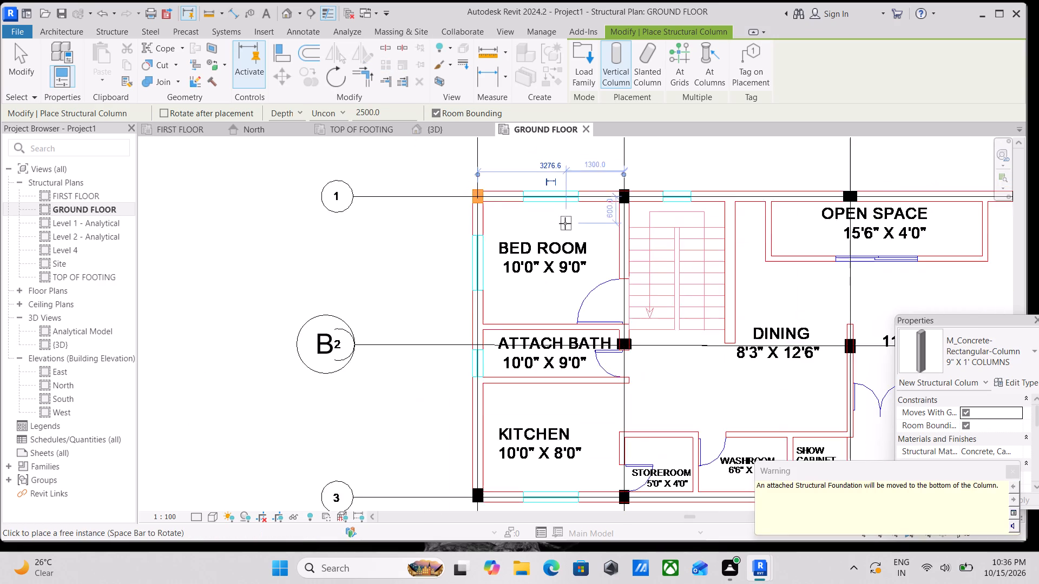
Exit column placement and examine the new column against the levels and footings in the 3D view from the LEFT side.
{"action": "scroll", "coordinate": [586, 229], "scroll_direction": "down", "scroll_amount": 2}
{"action": "key", "text": "Escape"}
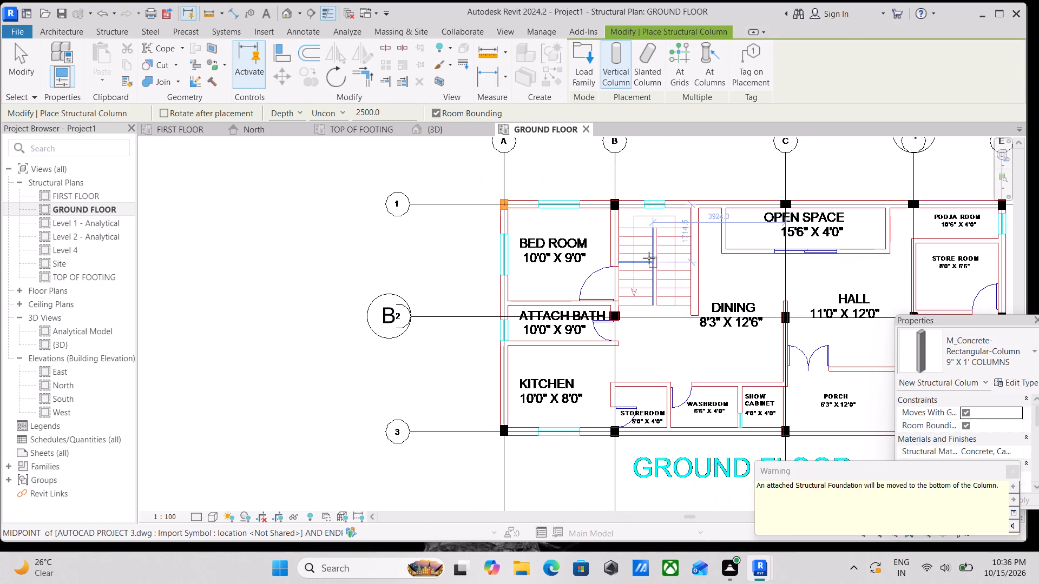
{"action": "key", "text": "Escape"}
{"action": "scroll", "coordinate": [647, 230], "scroll_direction": "up", "scroll_amount": 3}
{"action": "key", "text": "Escape"}
{"action": "scroll", "coordinate": [601, 202], "scroll_direction": "down", "scroll_amount": 2}
{"action": "key", "text": "Escape"}
{"action": "scroll", "coordinate": [526, 174], "scroll_direction": "down", "scroll_amount": 3}
{"action": "key", "text": "Escape"}
{"action": "left_click", "coordinate": [447, 130]}
{"action": "scroll", "coordinate": [503, 403], "scroll_direction": "up", "scroll_amount": 2}
{"action": "scroll", "coordinate": [435, 377], "scroll_direction": "up", "scroll_amount": 3}
{"action": "scroll", "coordinate": [497, 374], "scroll_direction": "down", "scroll_amount": 10}
{"action": "middle_click_drag", "start_coordinate": [547, 355], "coordinate": [609, 414], "text": "shift"}
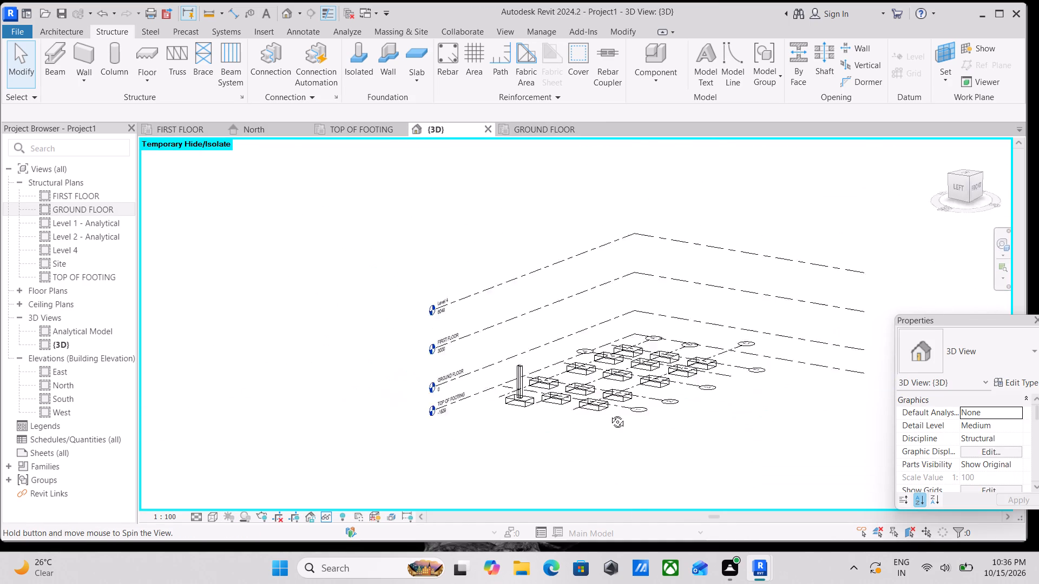
{"action": "middle_click_drag", "start_coordinate": [609, 414], "coordinate": [615, 471], "text": "shift"}
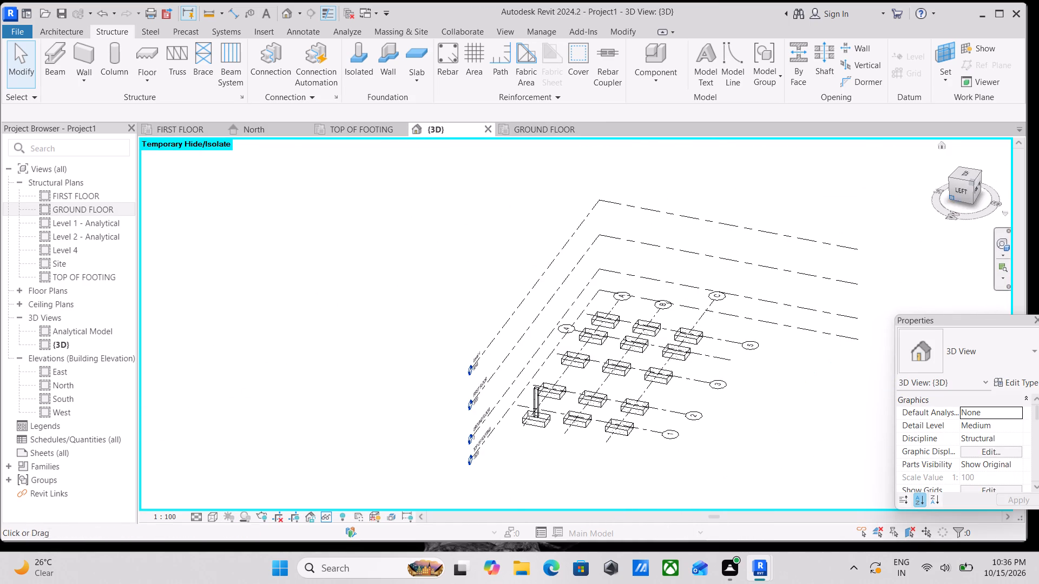
{"action": "left_click", "coordinate": [954, 192]}
{"action": "scroll", "coordinate": [555, 359], "scroll_direction": "up", "scroll_amount": 3}
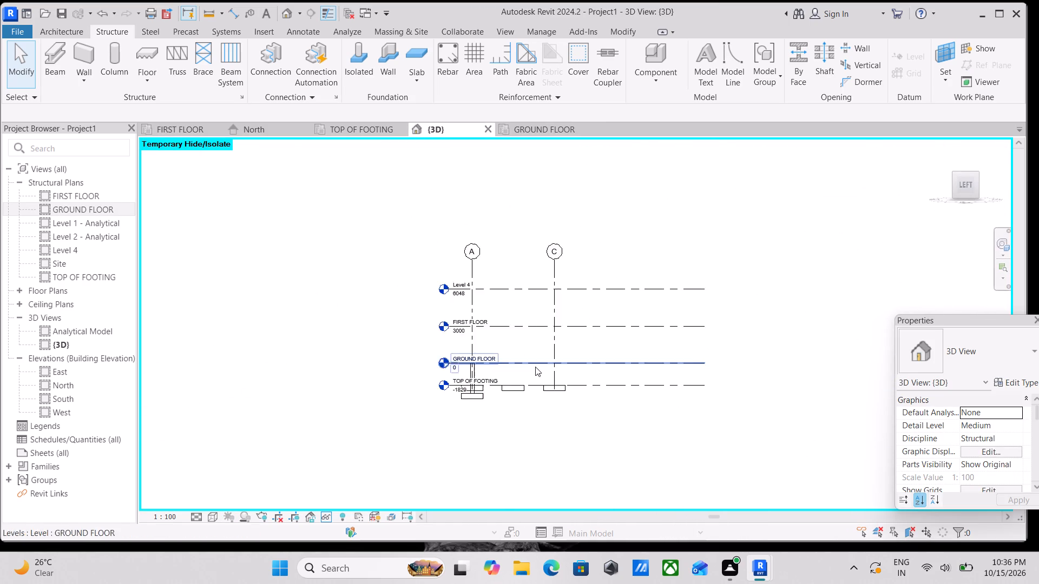
{"action": "scroll", "coordinate": [535, 367], "scroll_direction": "up", "scroll_amount": 2}
{"action": "scroll", "coordinate": [428, 409], "scroll_direction": "up", "scroll_amount": 7}
Review the 9" X 1' column's base level, top level and offset constraints, keeping GROUND FLOOR as its base level.
{"action": "left_click", "coordinate": [456, 327]}
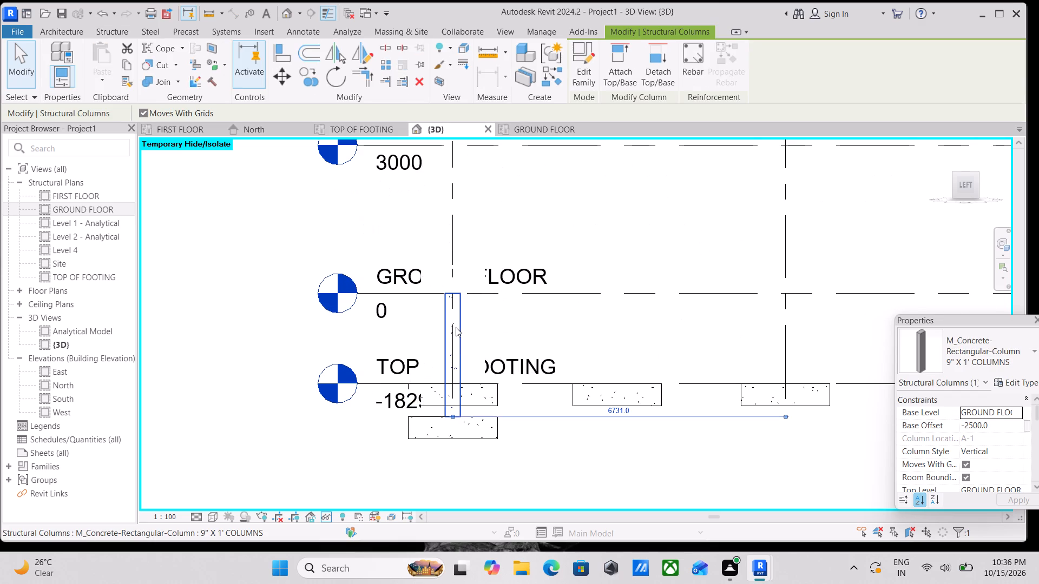
{"action": "left_click", "coordinate": [1017, 411]}
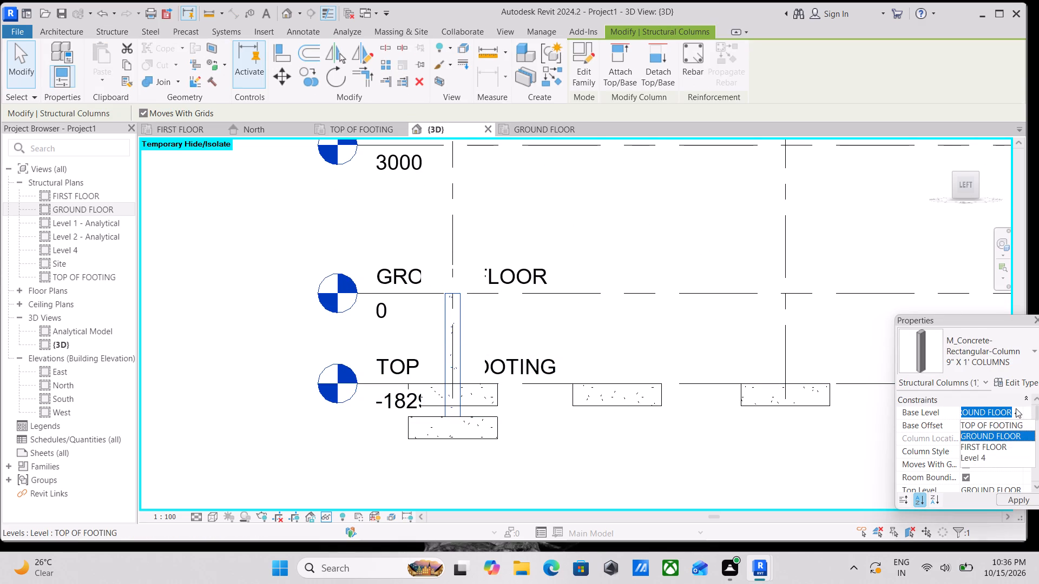
{"action": "left_click", "coordinate": [994, 436]}
{"action": "scroll", "coordinate": [983, 441], "scroll_direction": "down", "scroll_amount": 2}
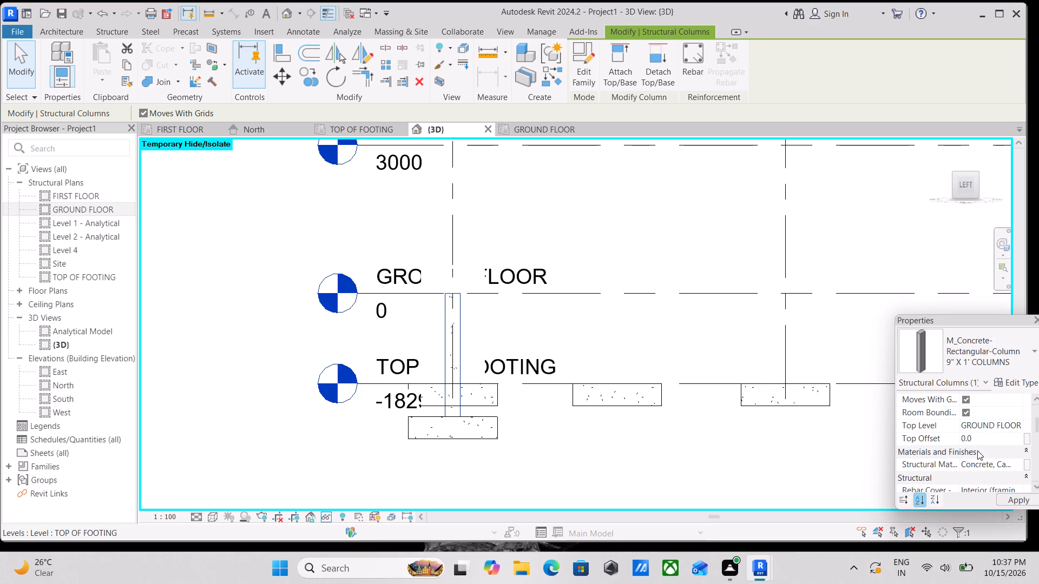
{"action": "scroll", "coordinate": [882, 456], "scroll_direction": "down", "scroll_amount": 4}
{"action": "scroll", "coordinate": [643, 422], "scroll_direction": "up", "scroll_amount": 3}
{"action": "scroll", "coordinate": [573, 406], "scroll_direction": "down", "scroll_amount": 3}
{"action": "scroll", "coordinate": [678, 441], "scroll_direction": "down", "scroll_amount": 2}
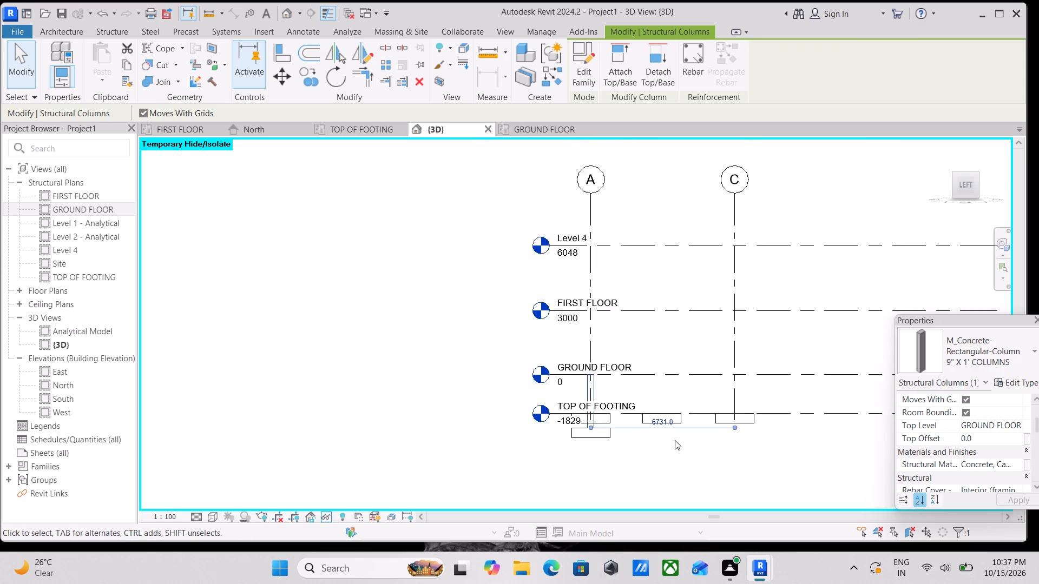
{"action": "scroll", "coordinate": [675, 440], "scroll_direction": "down", "scroll_amount": 1}
{"action": "scroll", "coordinate": [622, 374], "scroll_direction": "down", "scroll_amount": 2}
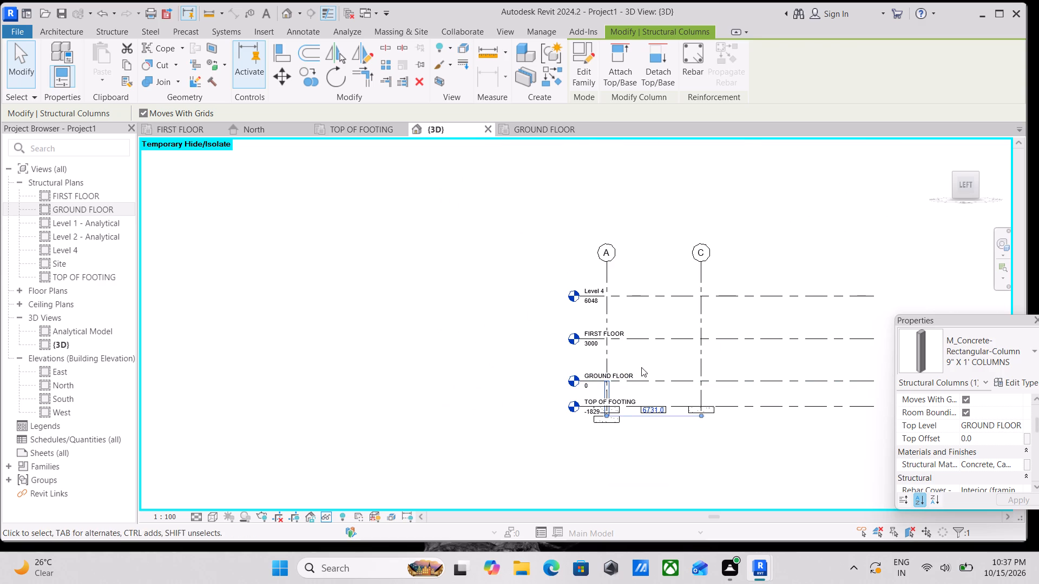
{"action": "scroll", "coordinate": [640, 367], "scroll_direction": "down", "scroll_amount": 2}
{"action": "scroll", "coordinate": [679, 413], "scroll_direction": "up", "scroll_amount": 3}
{"action": "scroll", "coordinate": [692, 320], "scroll_direction": "up", "scroll_amount": 3}
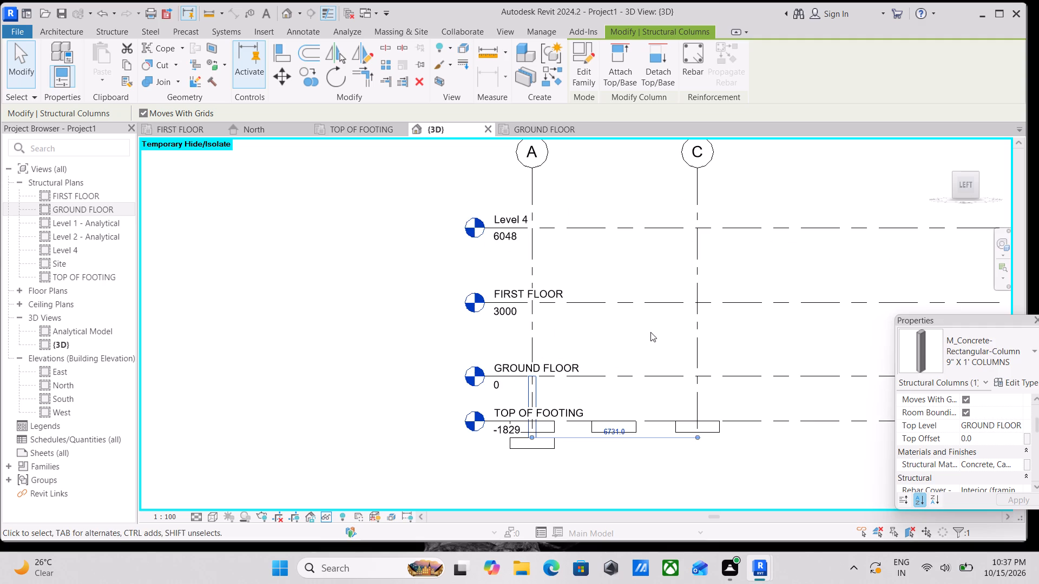
{"action": "scroll", "coordinate": [708, 327], "scroll_direction": "up", "scroll_amount": 3}
{"action": "key", "text": "Escape"}
{"action": "scroll", "coordinate": [679, 341], "scroll_direction": "down", "scroll_amount": 4}
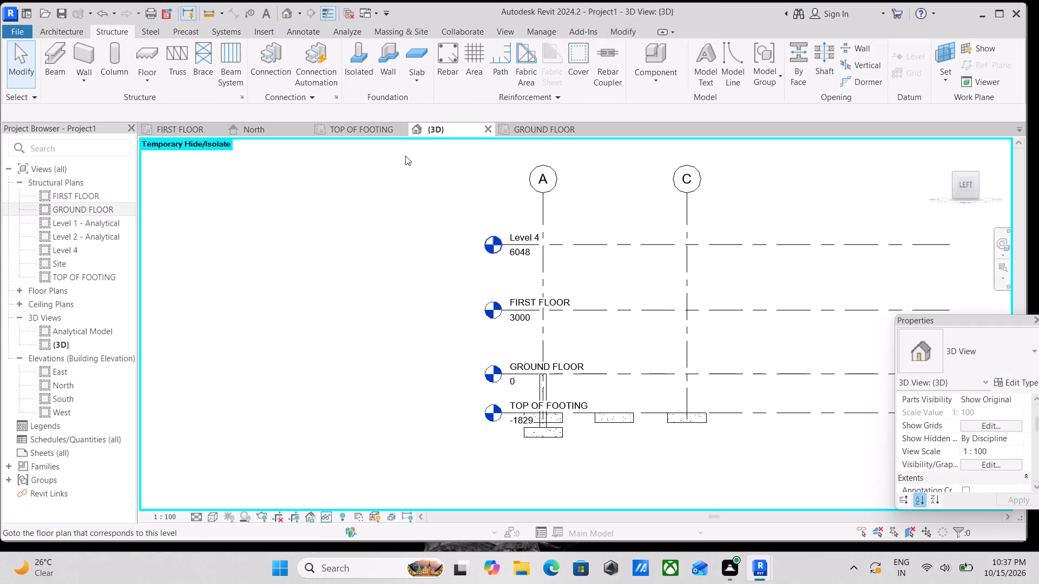
Examine the column and its footing at grids A and 1 in the TOP OF FOOTING plan.
{"action": "left_click", "coordinate": [390, 129]}
{"action": "scroll", "coordinate": [609, 254], "scroll_direction": "up", "scroll_amount": 3}
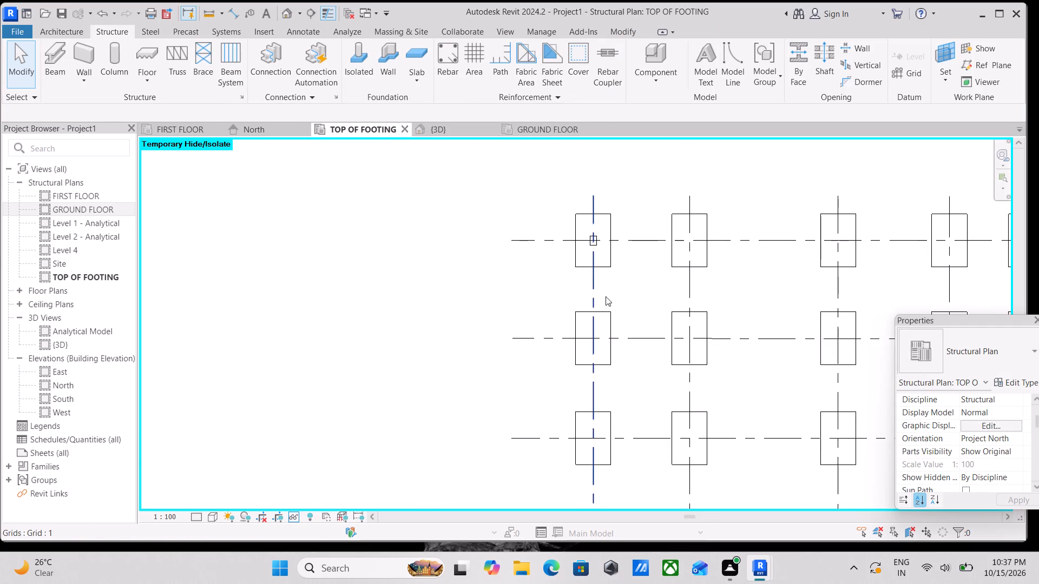
{"action": "middle_click_drag", "start_coordinate": [611, 284], "coordinate": [524, 252]}
{"action": "scroll", "coordinate": [543, 244], "scroll_direction": "up", "scroll_amount": 2}
{"action": "scroll", "coordinate": [573, 232], "scroll_direction": "down", "scroll_amount": 3}
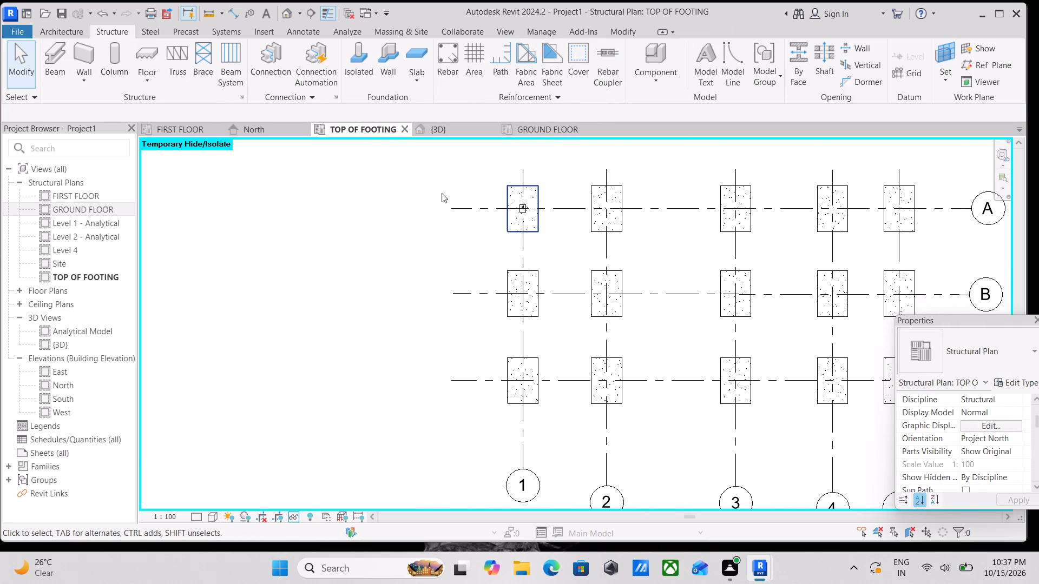
{"action": "left_click", "coordinate": [518, 209]}
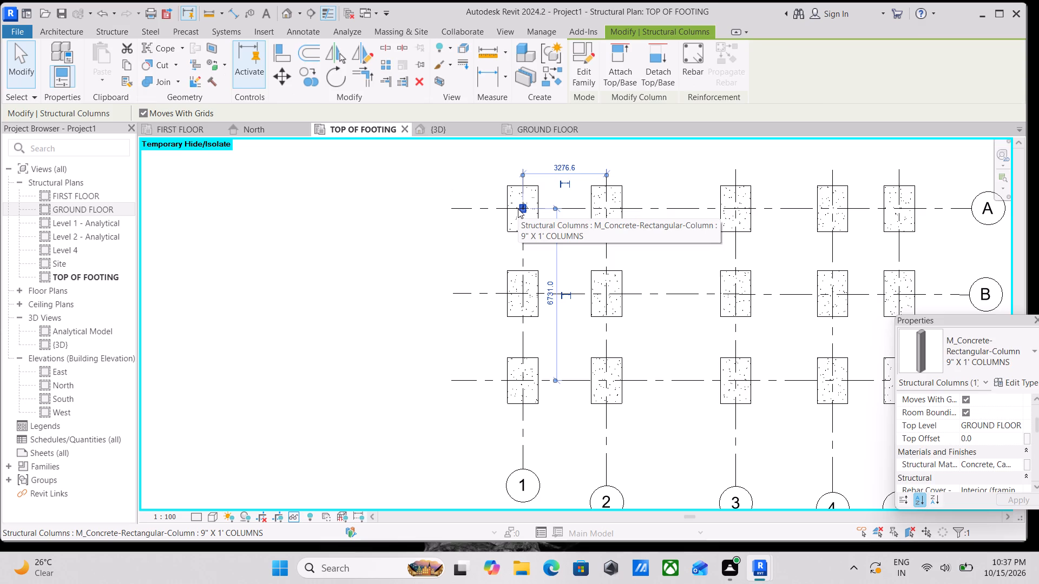
{"action": "key", "text": "Escape"}
{"action": "scroll", "coordinate": [518, 209], "scroll_direction": "up", "scroll_amount": 3}
{"action": "key", "text": "Escape"}
{"action": "scroll", "coordinate": [560, 178], "scroll_direction": "up", "scroll_amount": 4}
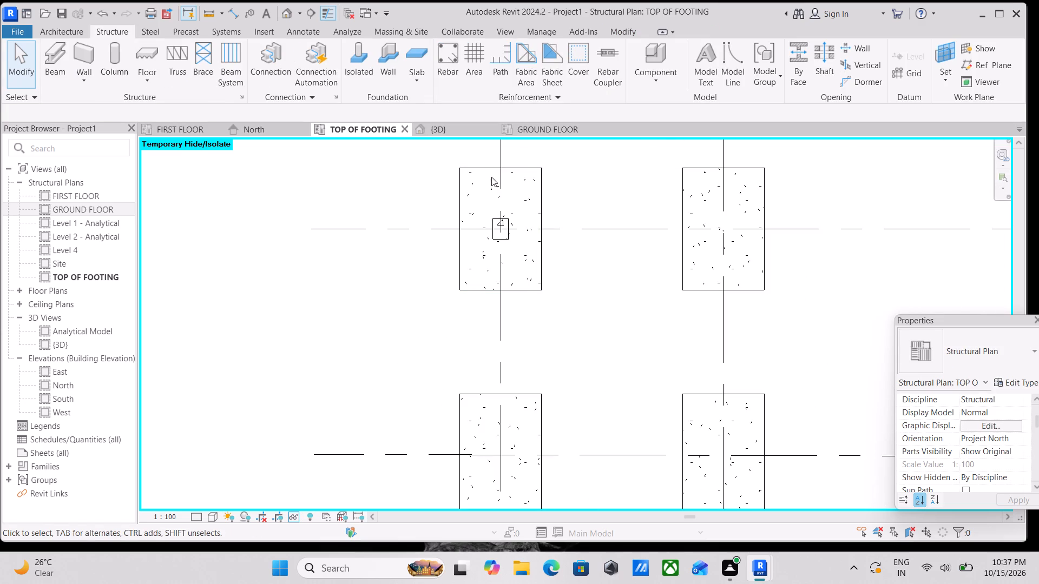
{"action": "left_click", "coordinate": [475, 167]}
{"action": "key", "text": "Escape"}
{"action": "left_click", "coordinate": [474, 165]}
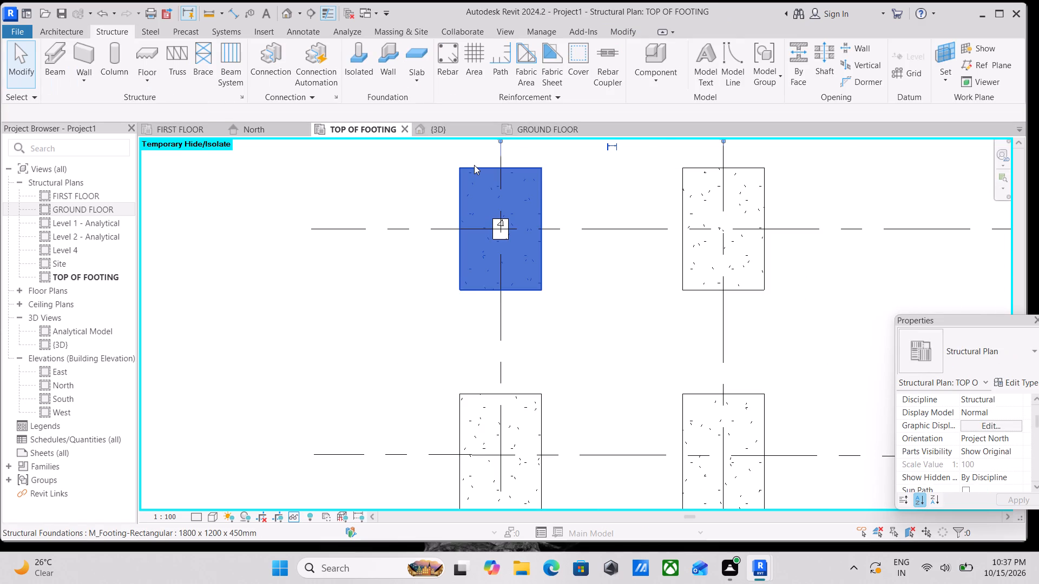
{"action": "key", "text": "Escape"}
{"action": "scroll", "coordinate": [475, 169], "scroll_direction": "down", "scroll_amount": 3}
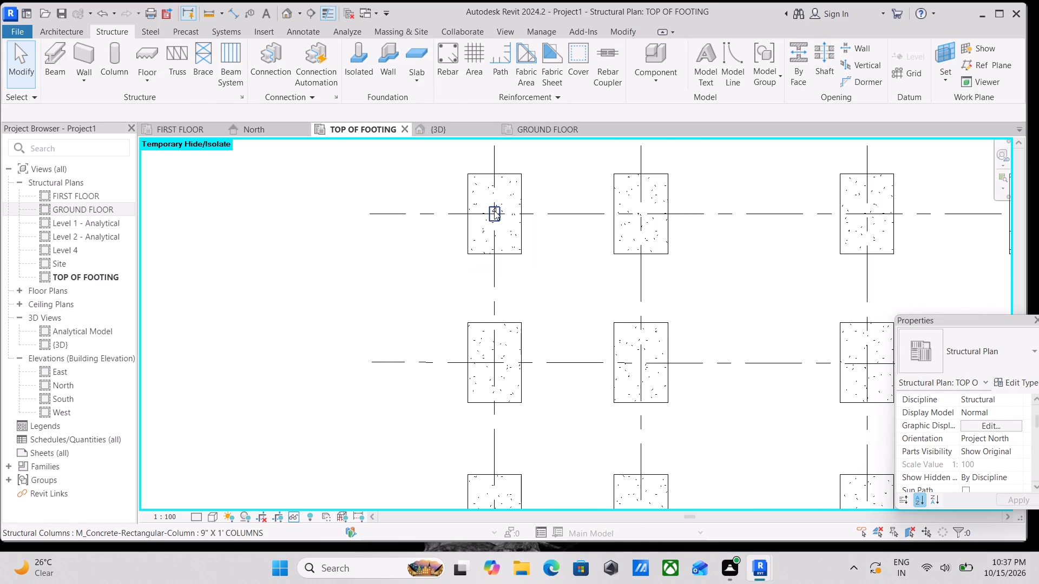
{"action": "left_click", "coordinate": [494, 210]}
{"action": "scroll", "coordinate": [494, 210], "scroll_direction": "down", "scroll_amount": 3}
{"action": "key", "text": "Escape"}
{"action": "scroll", "coordinate": [538, 187], "scroll_direction": "down", "scroll_amount": 1}
{"action": "scroll", "coordinate": [515, 202], "scroll_direction": "up", "scroll_amount": 4}
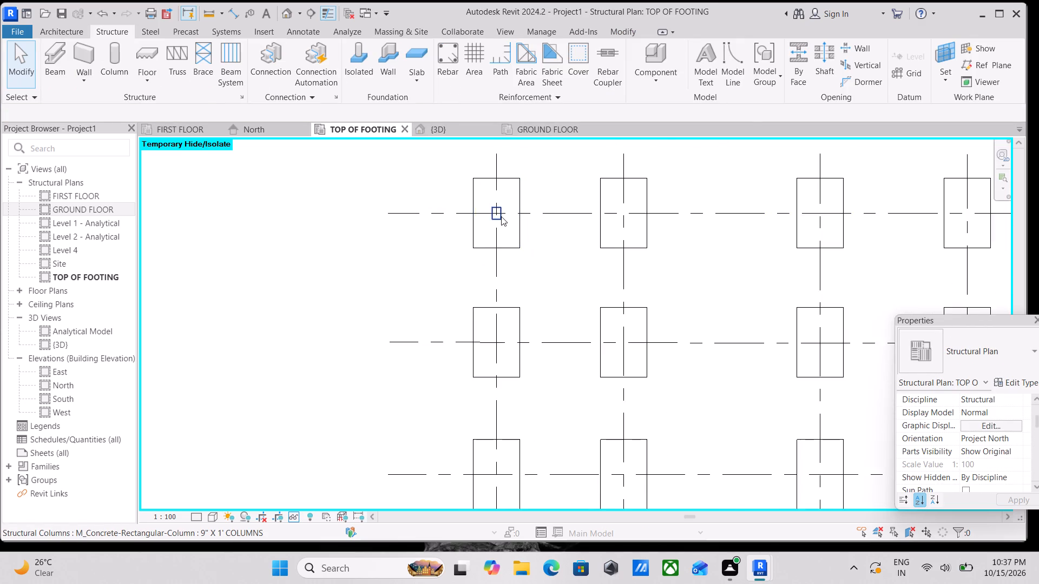
{"action": "scroll", "coordinate": [501, 216], "scroll_direction": "up", "scroll_amount": 2}
{"action": "left_click", "coordinate": [498, 217]}
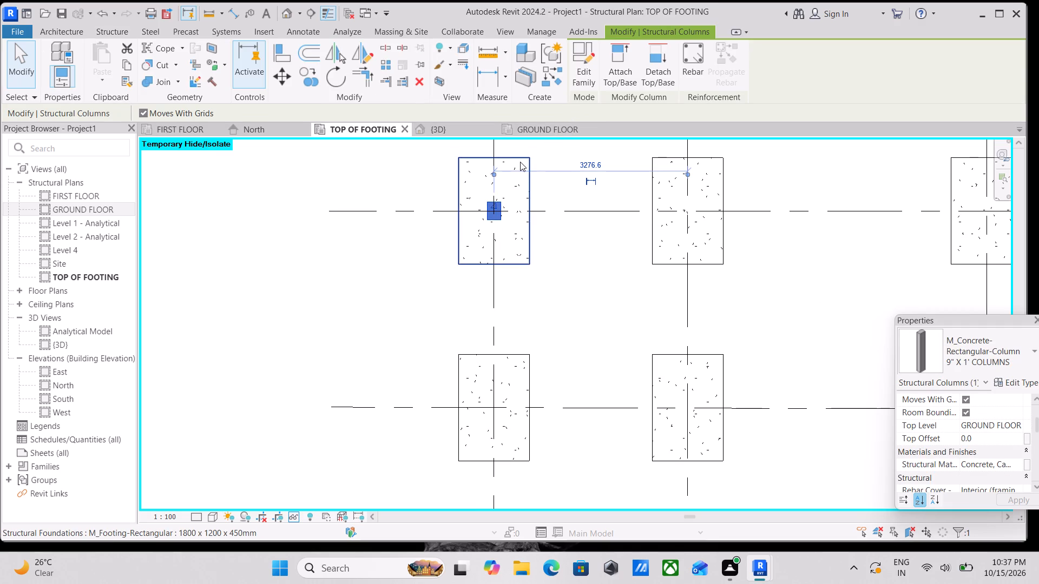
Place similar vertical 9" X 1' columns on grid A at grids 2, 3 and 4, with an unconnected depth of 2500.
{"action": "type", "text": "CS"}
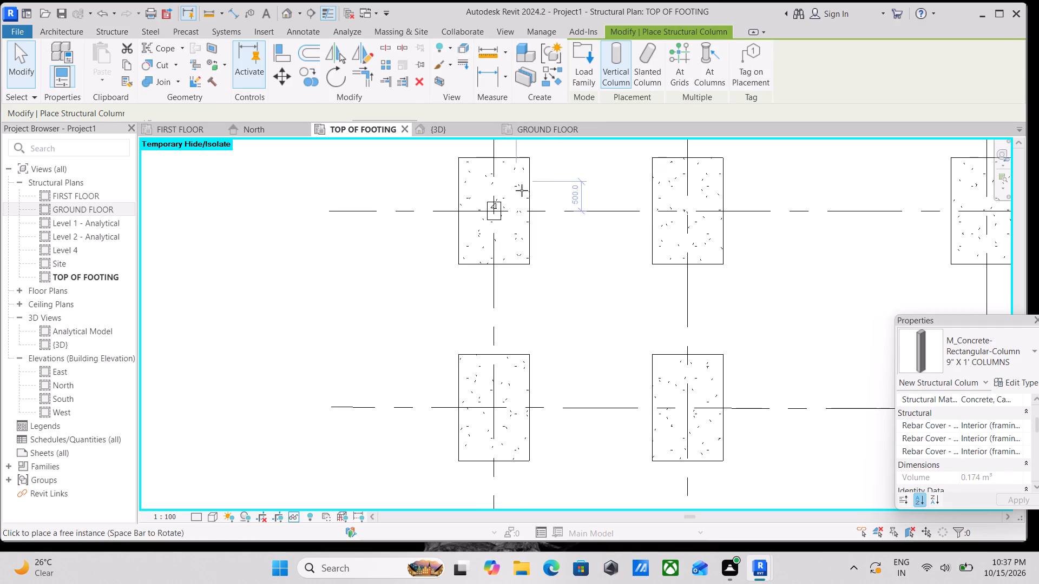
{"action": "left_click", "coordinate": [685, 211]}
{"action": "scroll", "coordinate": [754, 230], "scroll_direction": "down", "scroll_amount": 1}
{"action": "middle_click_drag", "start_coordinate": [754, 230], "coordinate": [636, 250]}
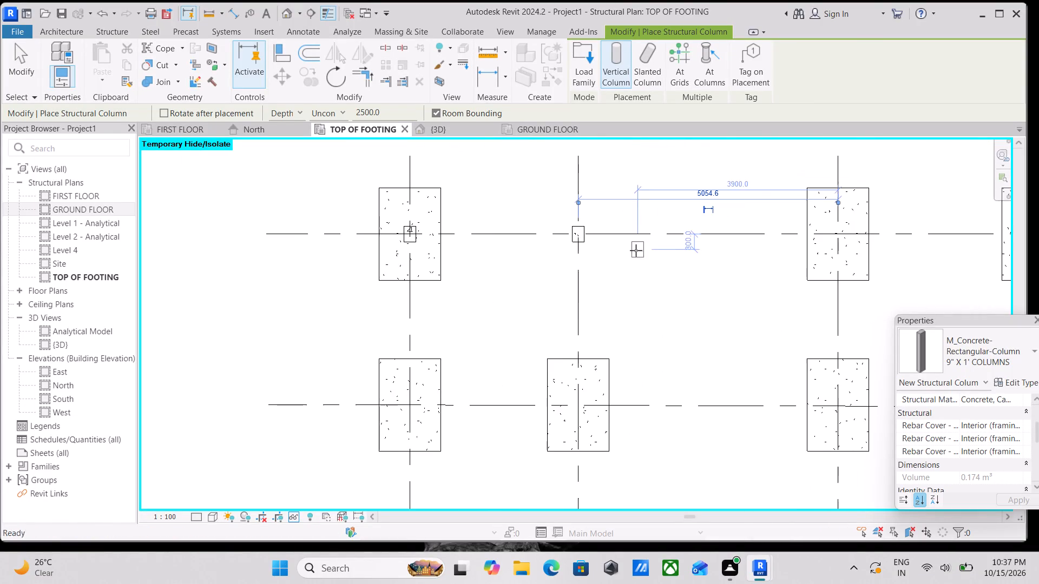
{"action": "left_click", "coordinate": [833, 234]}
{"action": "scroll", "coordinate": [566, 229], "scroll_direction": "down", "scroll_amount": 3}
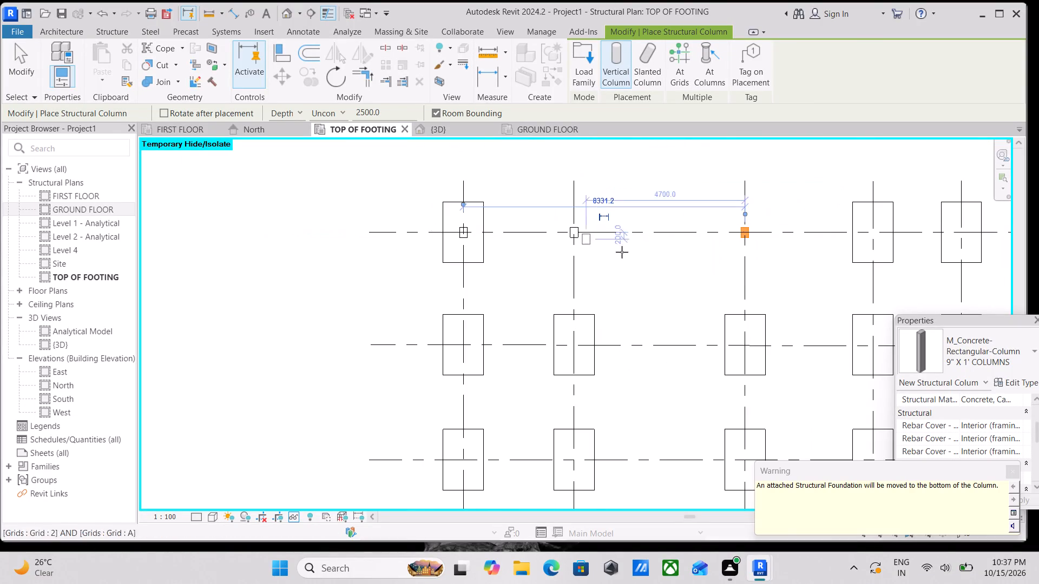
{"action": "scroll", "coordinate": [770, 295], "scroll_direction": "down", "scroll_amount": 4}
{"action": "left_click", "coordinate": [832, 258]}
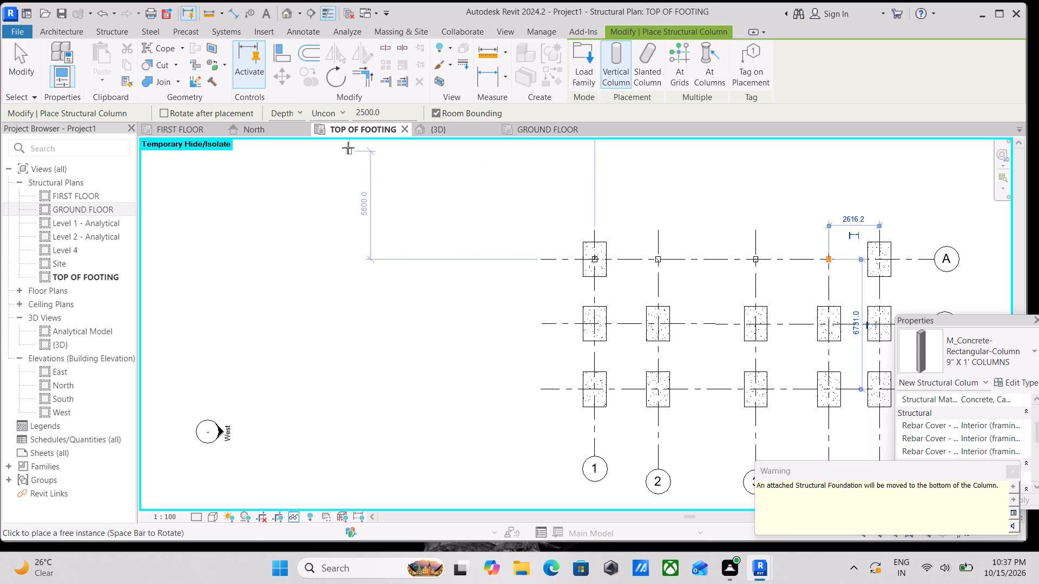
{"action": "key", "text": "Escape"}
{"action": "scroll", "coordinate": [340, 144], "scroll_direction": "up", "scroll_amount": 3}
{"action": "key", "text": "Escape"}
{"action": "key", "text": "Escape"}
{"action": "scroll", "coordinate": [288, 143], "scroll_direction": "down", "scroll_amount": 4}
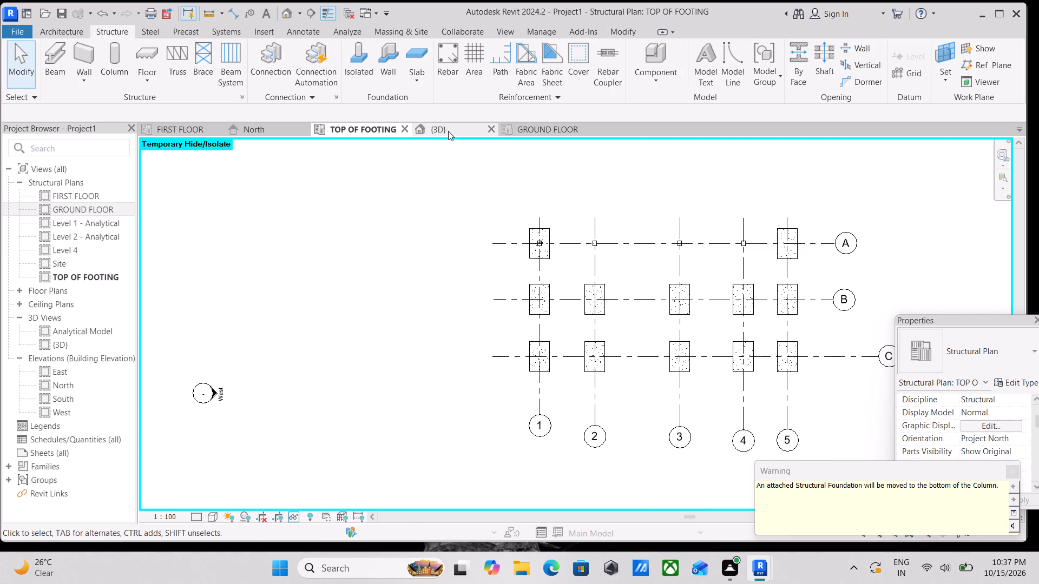
Check the columns in the 3D view and undo all column placements along grid A, including the one at grid 1.
{"action": "left_click", "coordinate": [448, 131]}
{"action": "scroll", "coordinate": [664, 315], "scroll_direction": "down", "scroll_amount": 3}
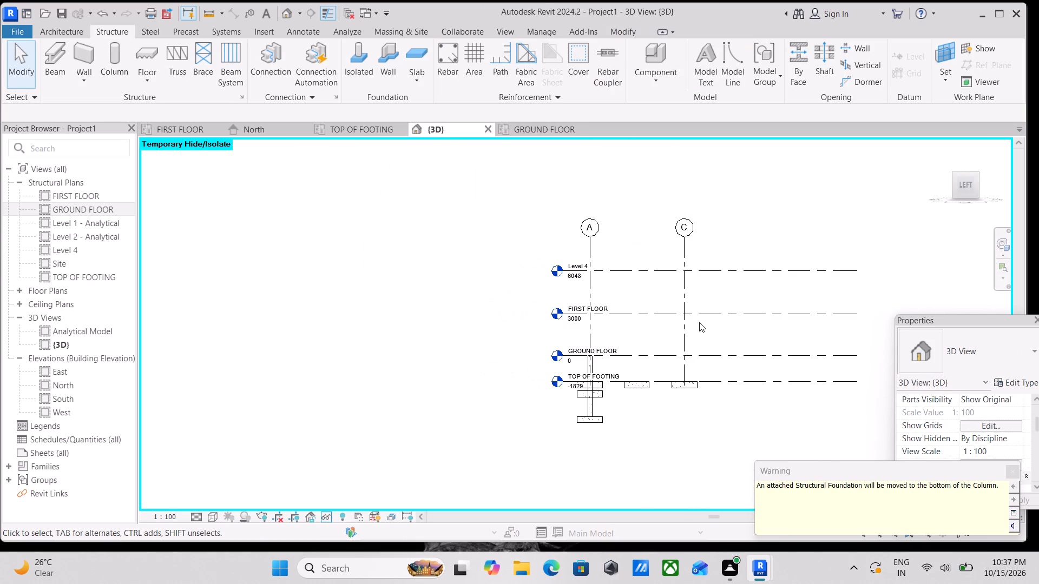
{"action": "key", "text": "ctrl+z"}
{"action": "key", "text": "ctrl+z"}
{"action": "scroll", "coordinate": [680, 351], "scroll_direction": "down", "scroll_amount": 1}
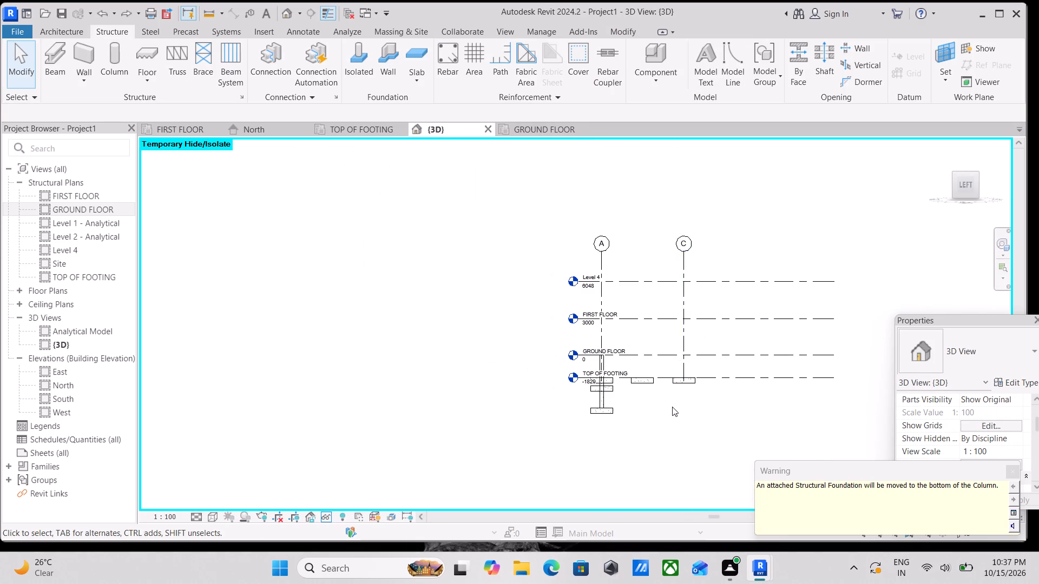
{"action": "scroll", "coordinate": [669, 410], "scroll_direction": "up", "scroll_amount": 1}
{"action": "key", "text": "ctrl+z"}
{"action": "key", "text": "ctrl+z"}
{"action": "key", "text": "ctrl+z"}
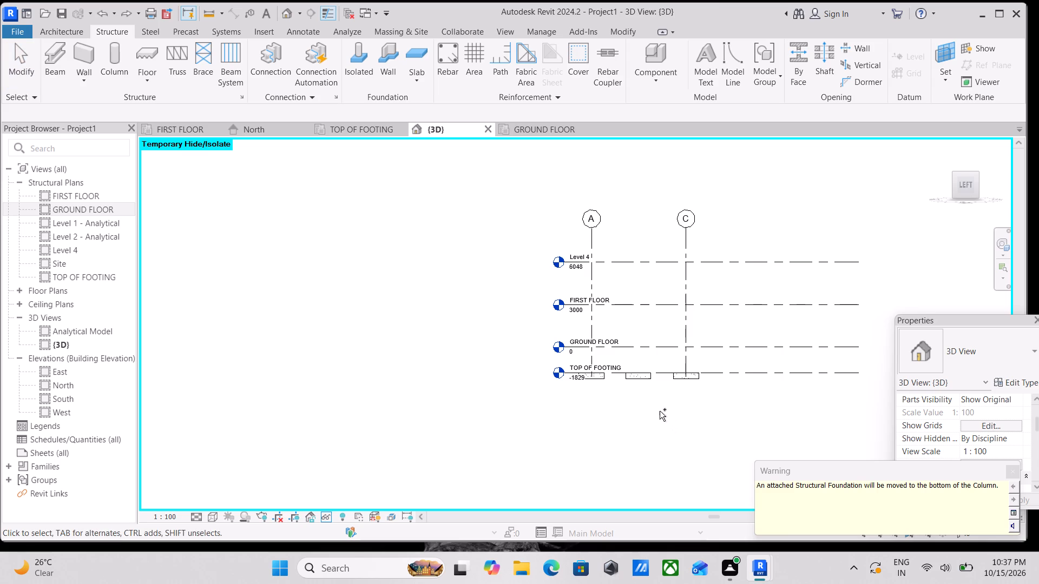
{"action": "scroll", "coordinate": [645, 393], "scroll_direction": "down", "scroll_amount": 4}
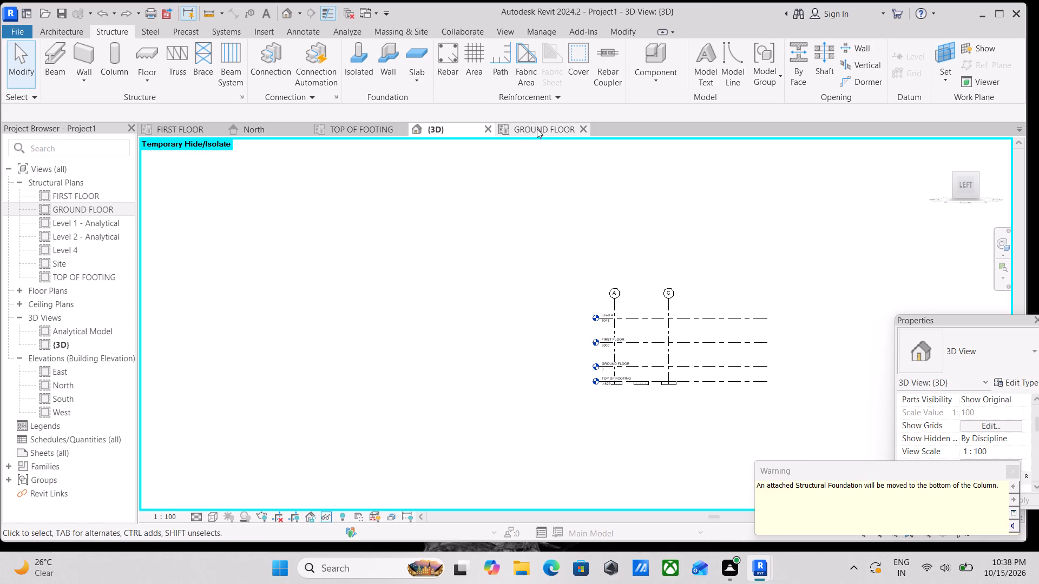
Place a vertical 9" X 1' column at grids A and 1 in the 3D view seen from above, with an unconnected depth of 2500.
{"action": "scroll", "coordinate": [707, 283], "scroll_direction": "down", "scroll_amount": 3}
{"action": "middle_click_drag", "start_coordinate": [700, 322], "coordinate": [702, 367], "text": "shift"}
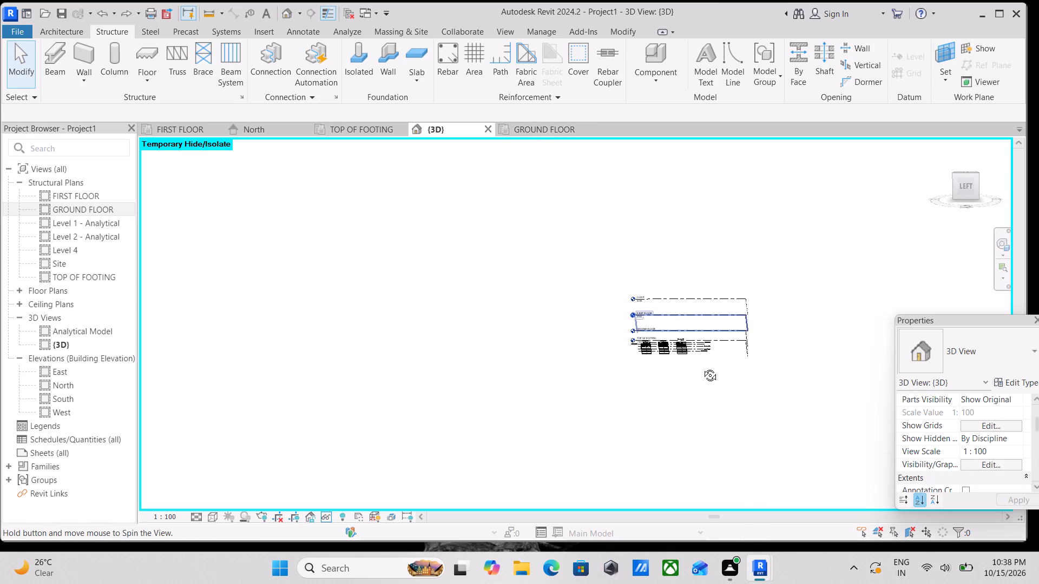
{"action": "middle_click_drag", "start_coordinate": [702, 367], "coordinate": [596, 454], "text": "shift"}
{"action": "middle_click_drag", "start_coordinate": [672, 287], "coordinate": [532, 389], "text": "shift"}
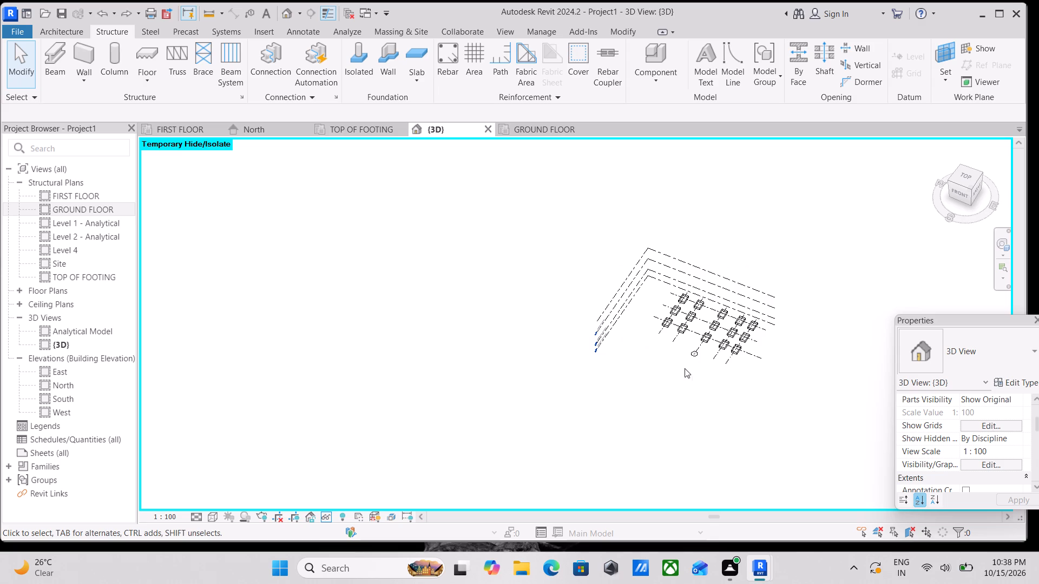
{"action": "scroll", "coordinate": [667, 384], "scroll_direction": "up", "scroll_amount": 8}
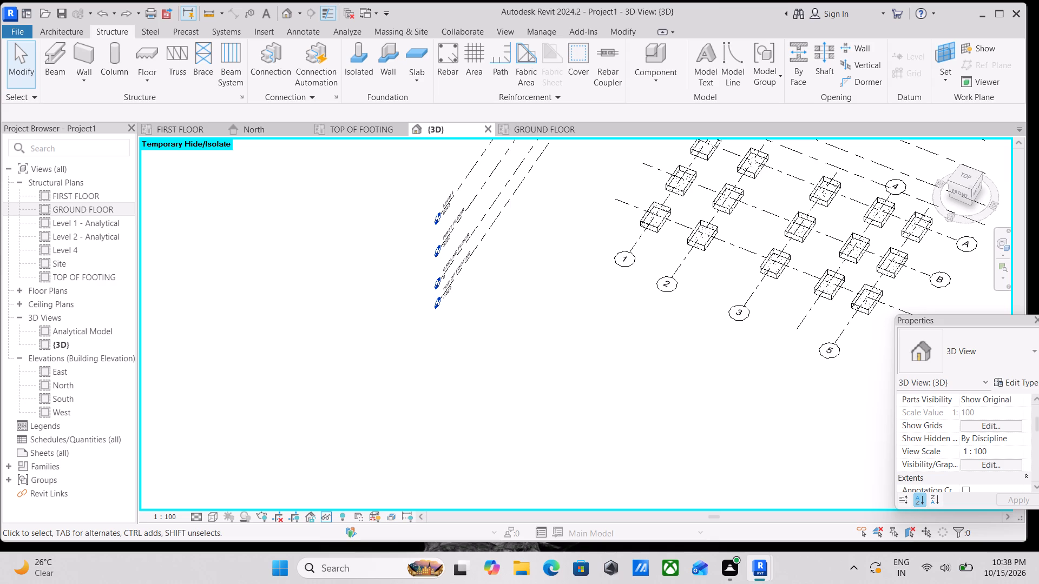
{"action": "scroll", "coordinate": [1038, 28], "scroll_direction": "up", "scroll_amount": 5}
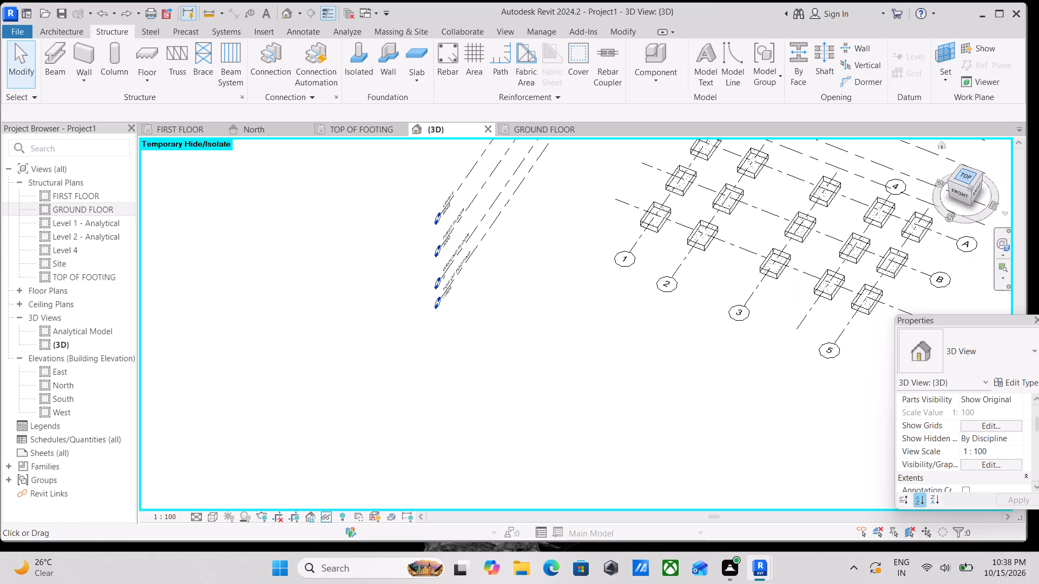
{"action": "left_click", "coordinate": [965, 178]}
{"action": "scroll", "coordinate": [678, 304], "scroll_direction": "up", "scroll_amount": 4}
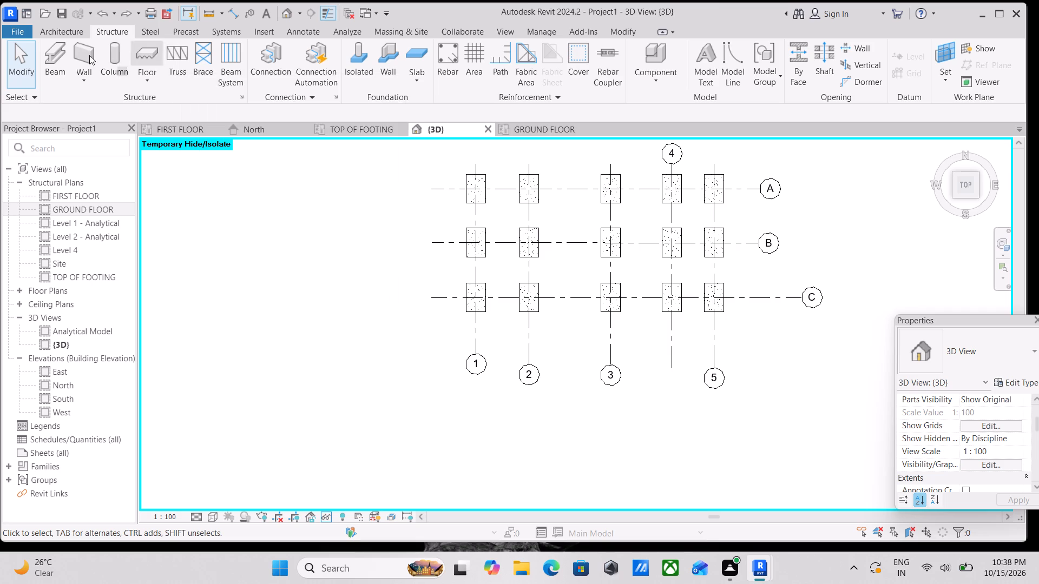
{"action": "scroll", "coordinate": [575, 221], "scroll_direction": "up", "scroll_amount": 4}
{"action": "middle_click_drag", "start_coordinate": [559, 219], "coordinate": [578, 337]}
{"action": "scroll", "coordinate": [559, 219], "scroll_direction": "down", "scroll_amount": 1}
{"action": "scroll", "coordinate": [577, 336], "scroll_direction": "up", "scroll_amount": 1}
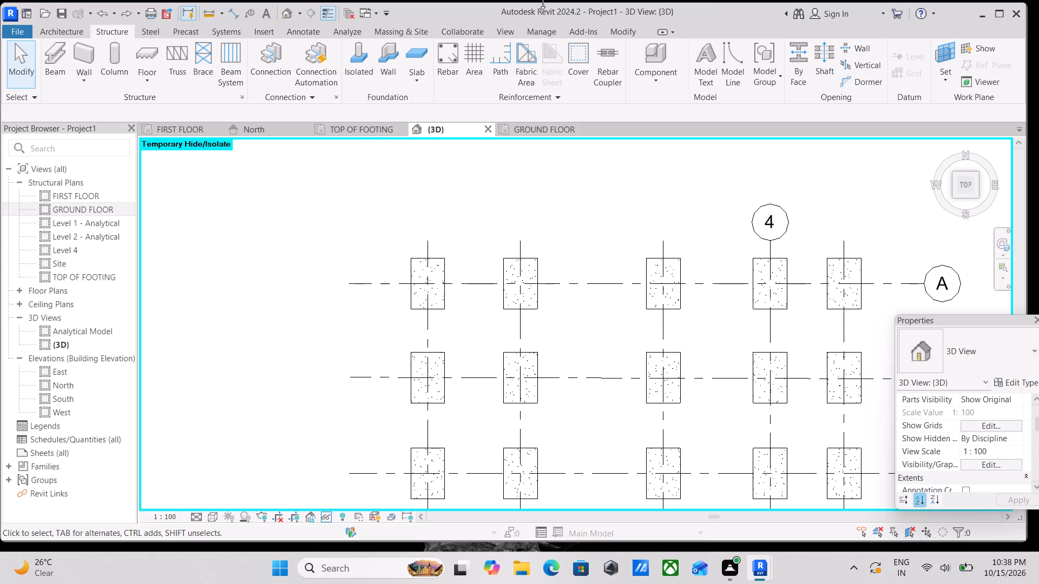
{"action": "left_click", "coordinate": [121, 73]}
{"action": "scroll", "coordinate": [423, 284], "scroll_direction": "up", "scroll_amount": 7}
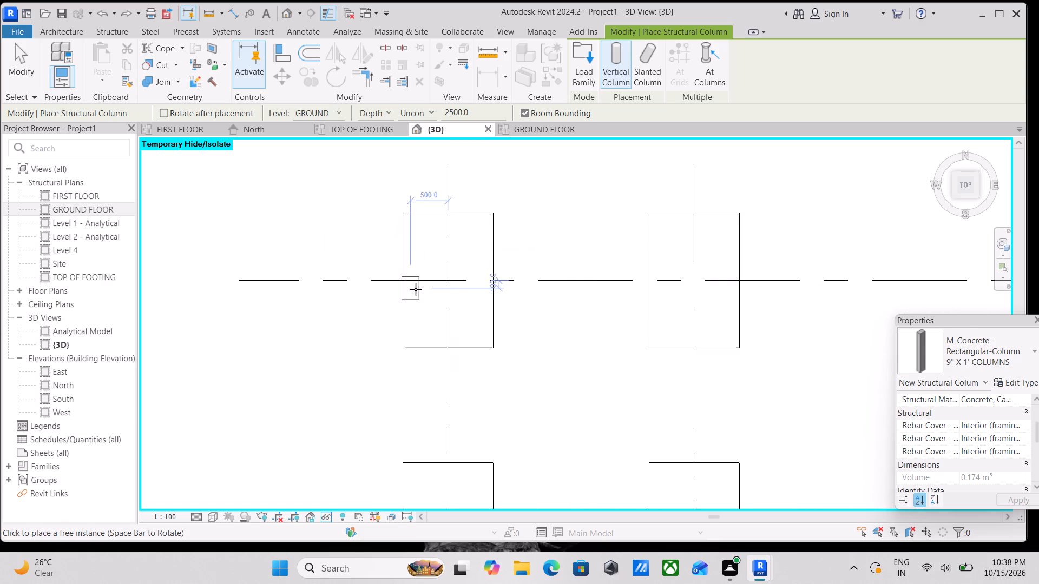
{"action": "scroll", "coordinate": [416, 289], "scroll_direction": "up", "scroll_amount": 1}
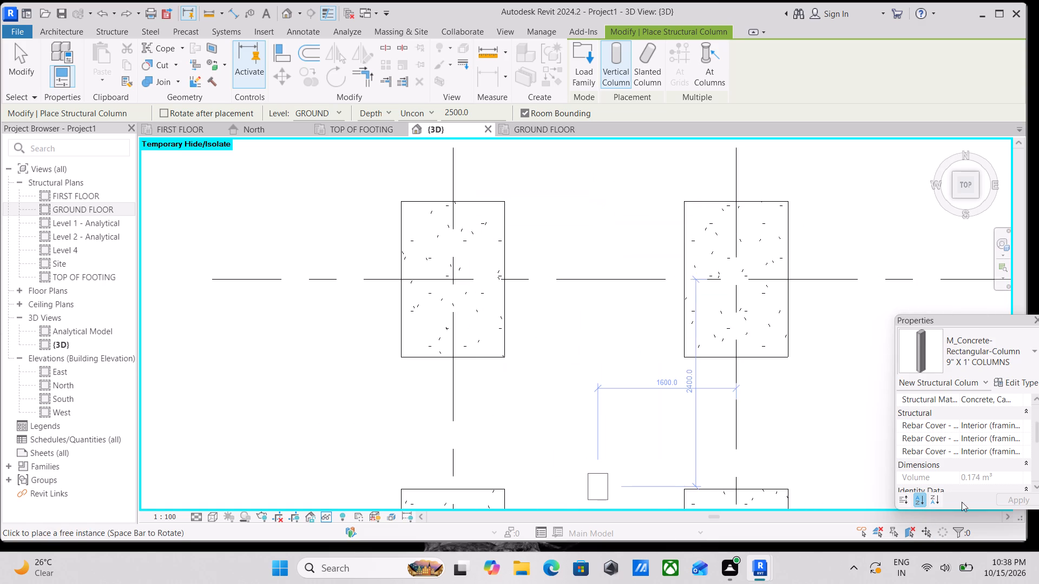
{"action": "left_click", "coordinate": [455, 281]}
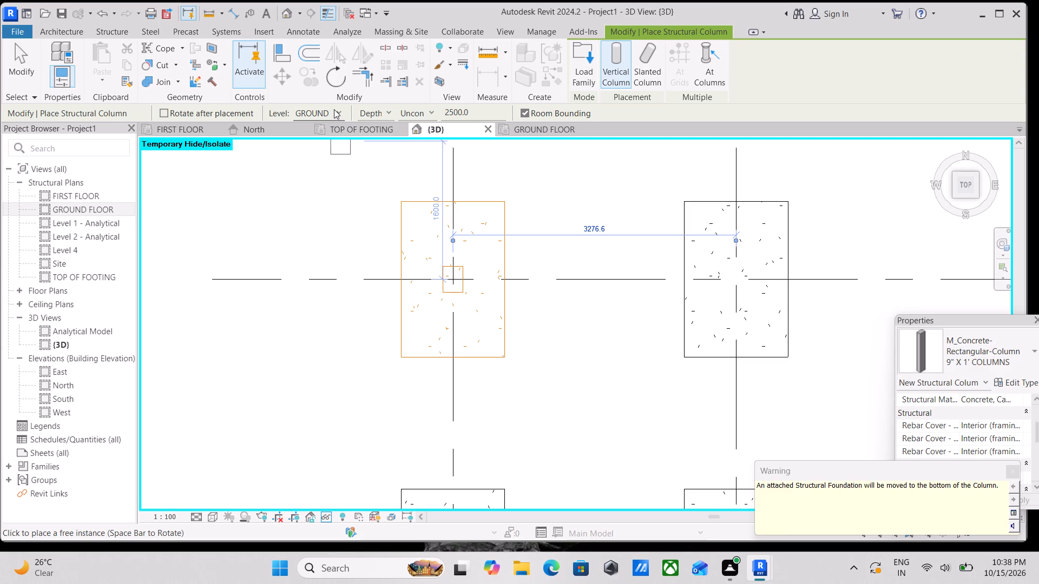
Change the column placement depth from unconnected to TOP OF FOOTING and leave the column command.
{"action": "left_click", "coordinate": [431, 112]}
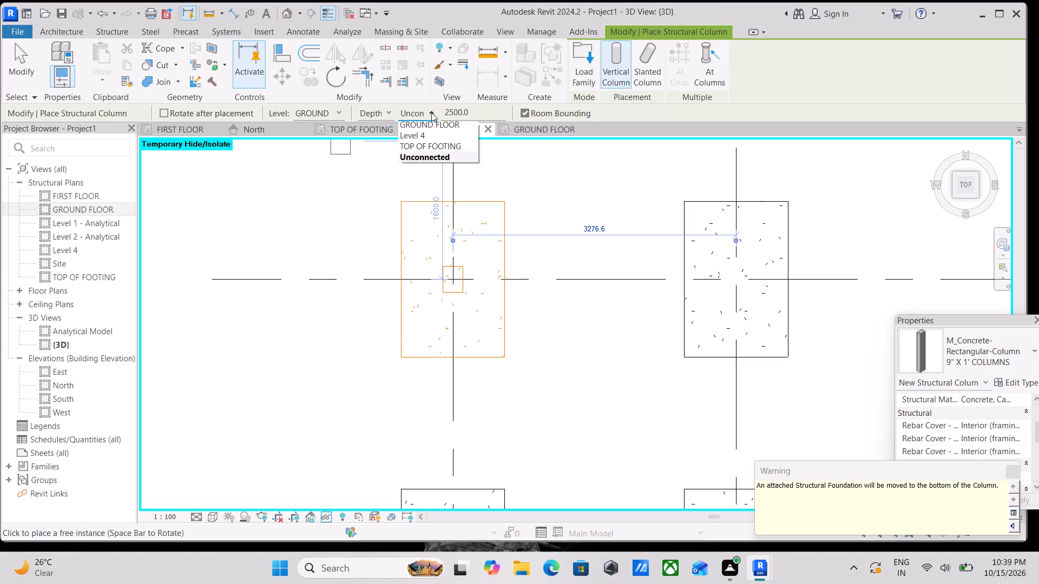
{"action": "left_click", "coordinate": [431, 158]}
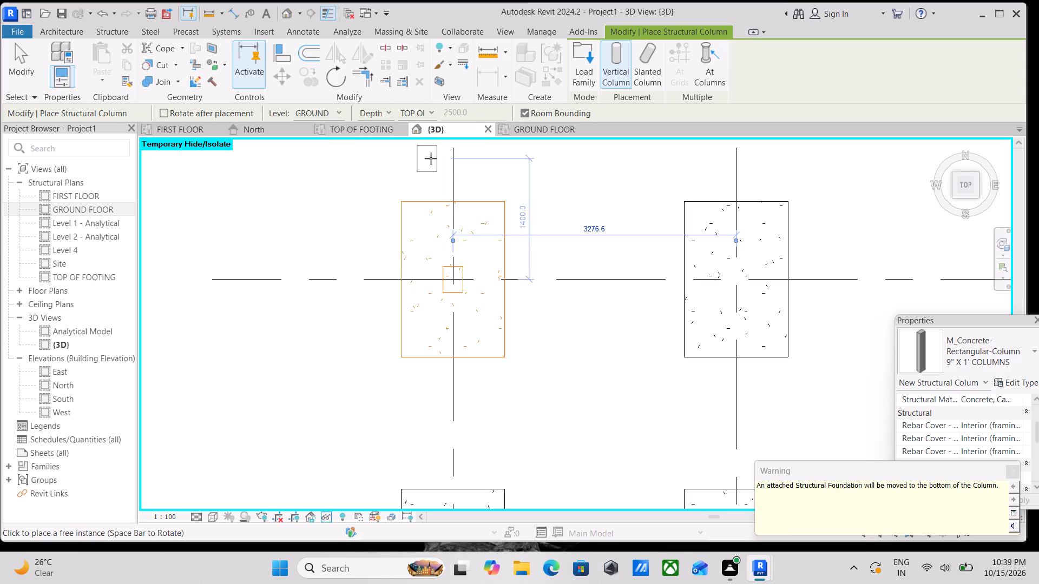
{"action": "key", "text": "Escape"}
{"action": "scroll", "coordinate": [474, 311], "scroll_direction": "up", "scroll_amount": 1}
{"action": "key", "text": "Escape"}
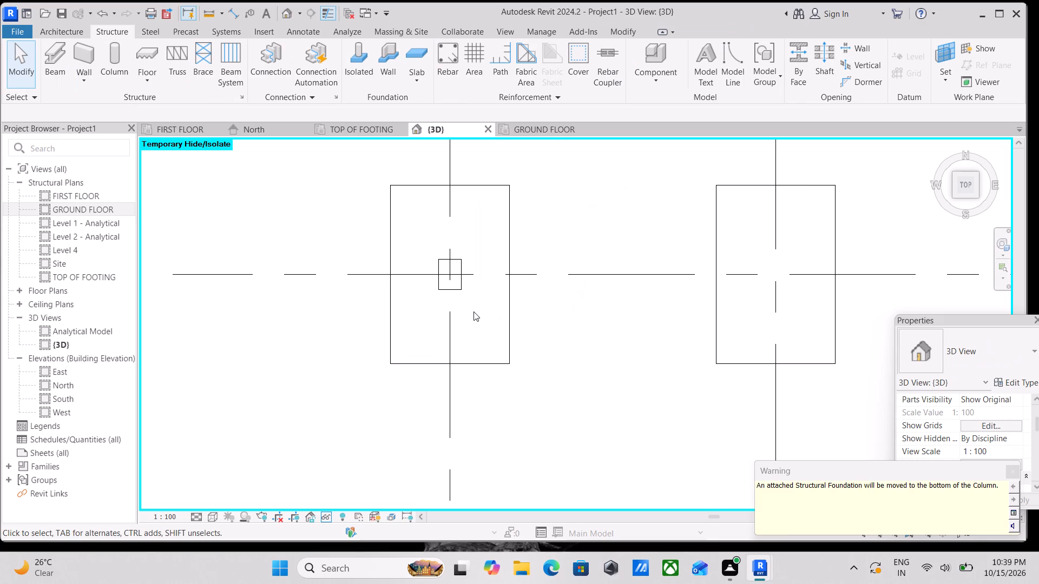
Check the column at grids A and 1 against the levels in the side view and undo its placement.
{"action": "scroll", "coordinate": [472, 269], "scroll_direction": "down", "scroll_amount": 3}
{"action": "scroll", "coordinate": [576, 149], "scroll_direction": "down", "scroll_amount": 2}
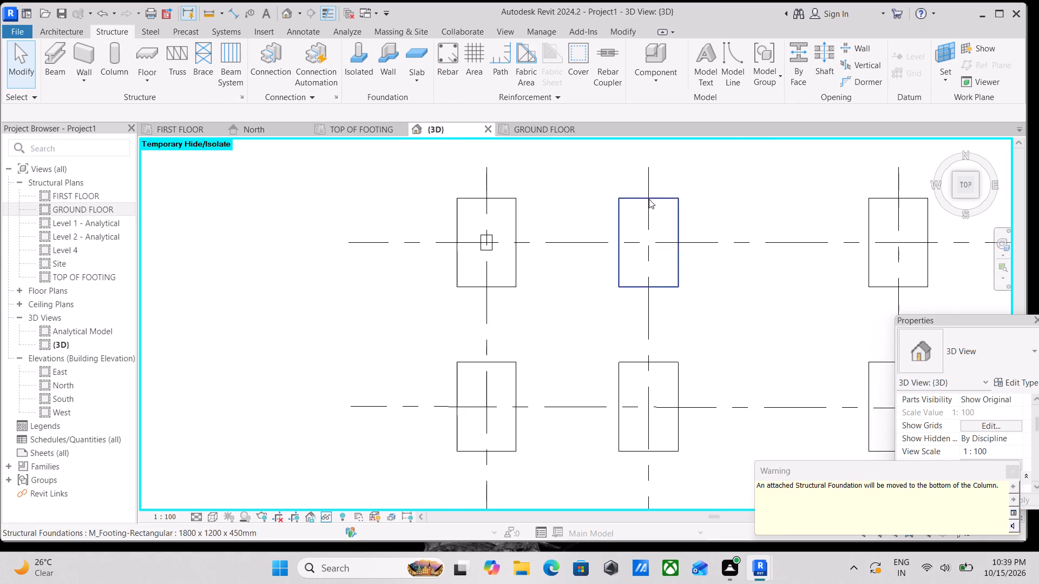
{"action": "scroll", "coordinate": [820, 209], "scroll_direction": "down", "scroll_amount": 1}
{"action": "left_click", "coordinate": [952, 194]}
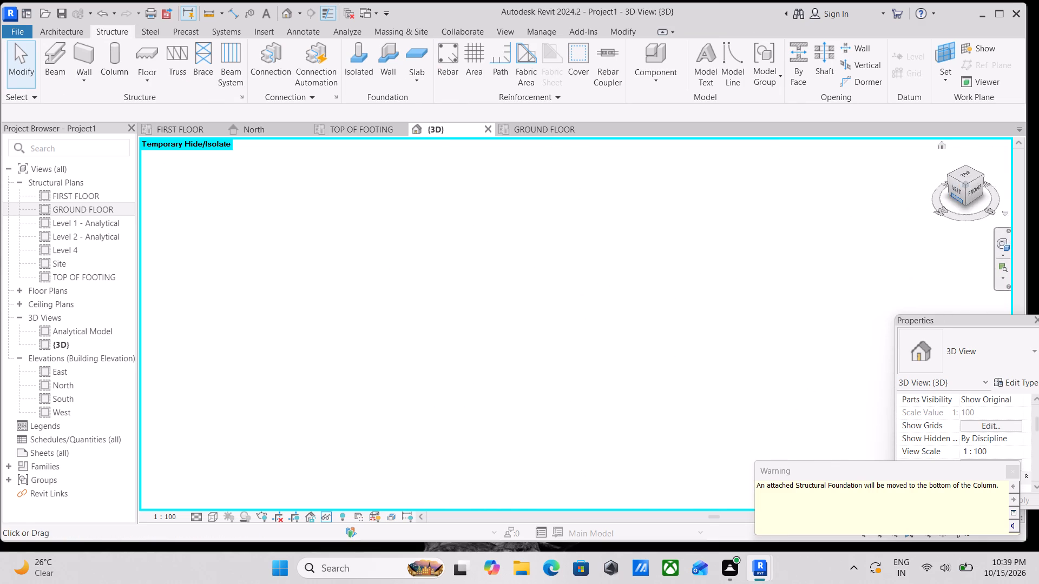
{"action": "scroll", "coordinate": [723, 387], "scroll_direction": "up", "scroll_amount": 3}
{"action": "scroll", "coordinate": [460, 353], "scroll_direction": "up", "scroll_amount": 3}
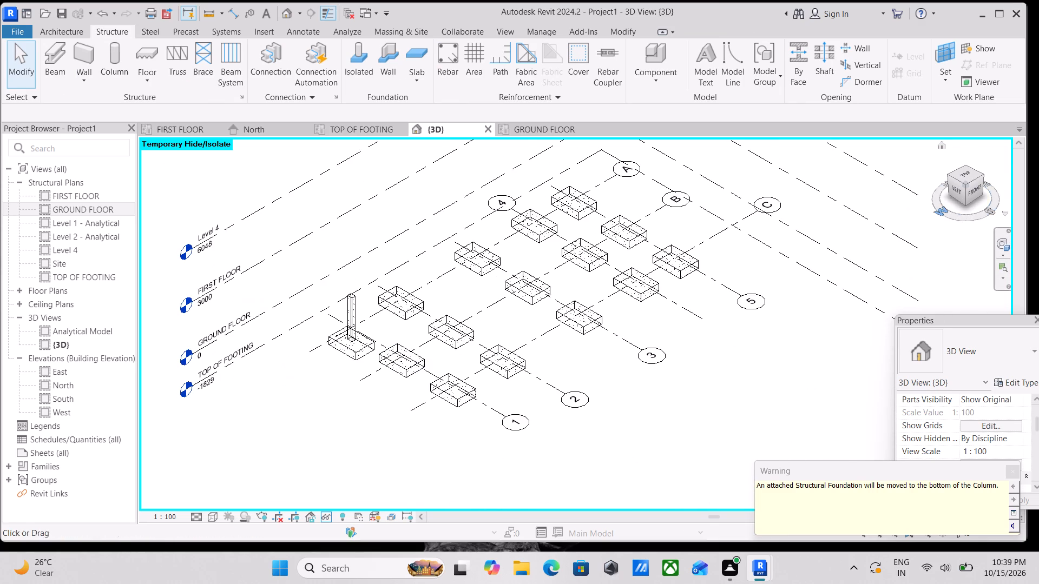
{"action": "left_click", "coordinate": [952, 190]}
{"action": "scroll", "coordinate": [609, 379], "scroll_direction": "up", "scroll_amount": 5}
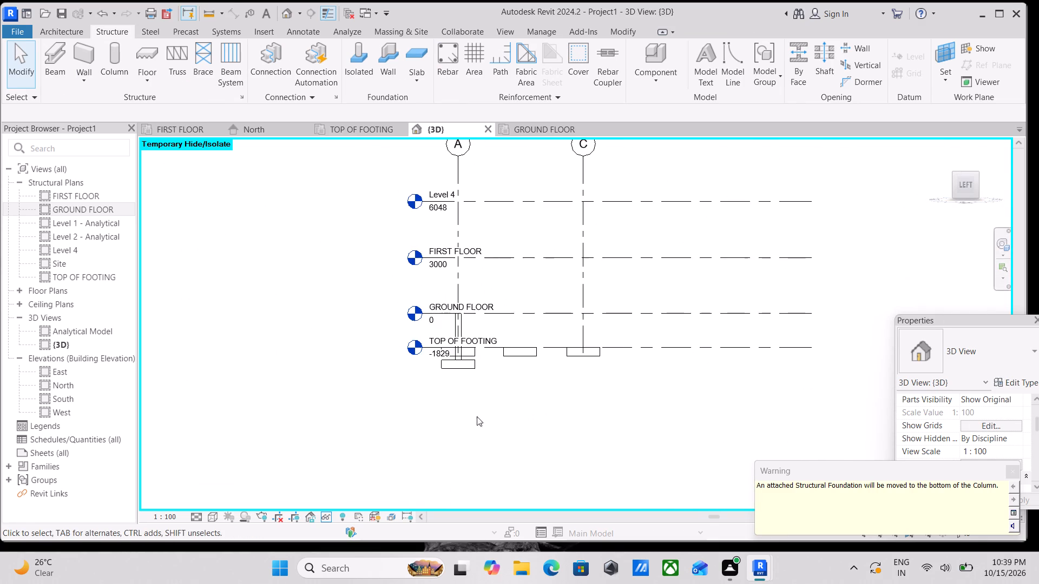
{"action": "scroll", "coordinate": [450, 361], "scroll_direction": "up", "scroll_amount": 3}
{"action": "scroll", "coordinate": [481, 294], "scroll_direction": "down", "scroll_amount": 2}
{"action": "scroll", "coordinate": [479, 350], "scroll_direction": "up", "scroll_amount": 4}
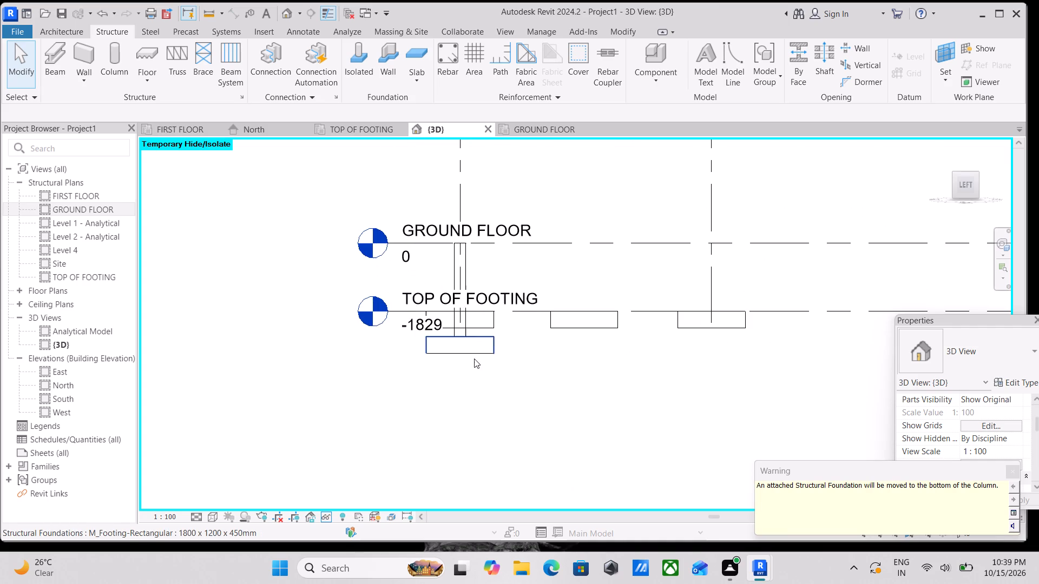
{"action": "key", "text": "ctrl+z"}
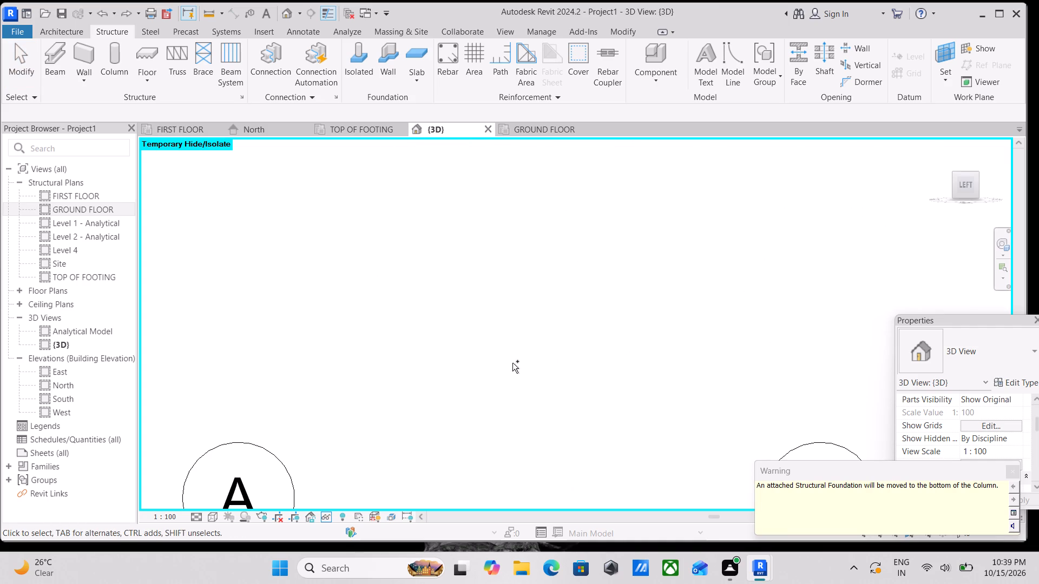
Examine the footings against the levels from the side and from above, and look at the GROUND FLOOR plan.
{"action": "scroll", "coordinate": [523, 364], "scroll_direction": "down", "scroll_amount": 11}
{"action": "middle_click_drag", "start_coordinate": [536, 359], "coordinate": [564, 285]}
{"action": "scroll", "coordinate": [547, 413], "scroll_direction": "down", "scroll_amount": 2}
{"action": "middle_click_drag", "start_coordinate": [553, 379], "coordinate": [577, 251]}
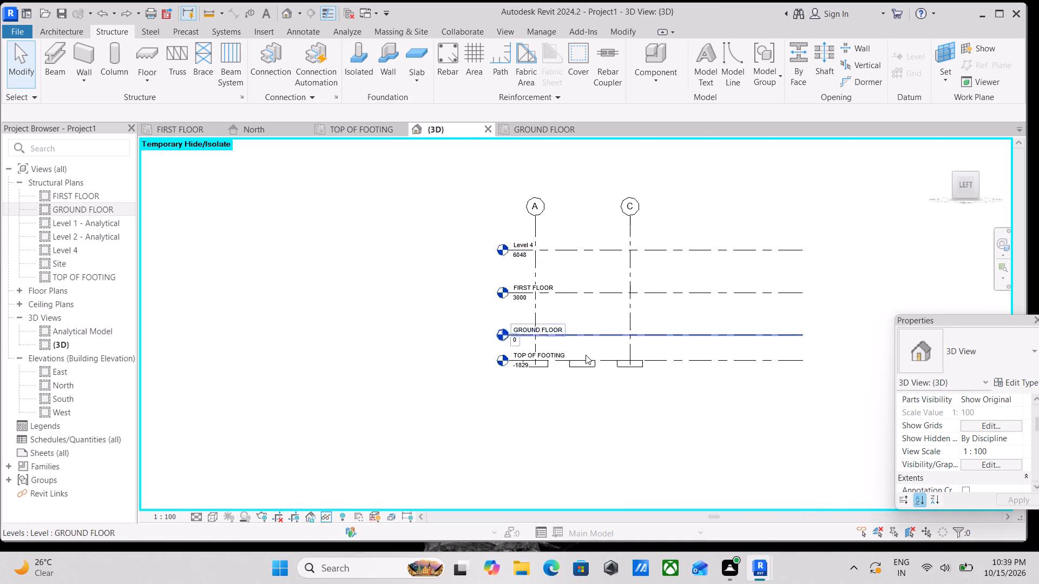
{"action": "scroll", "coordinate": [567, 414], "scroll_direction": "up", "scroll_amount": 4}
{"action": "scroll", "coordinate": [541, 339], "scroll_direction": "up", "scroll_amount": 1}
{"action": "left_click", "coordinate": [975, 175]}
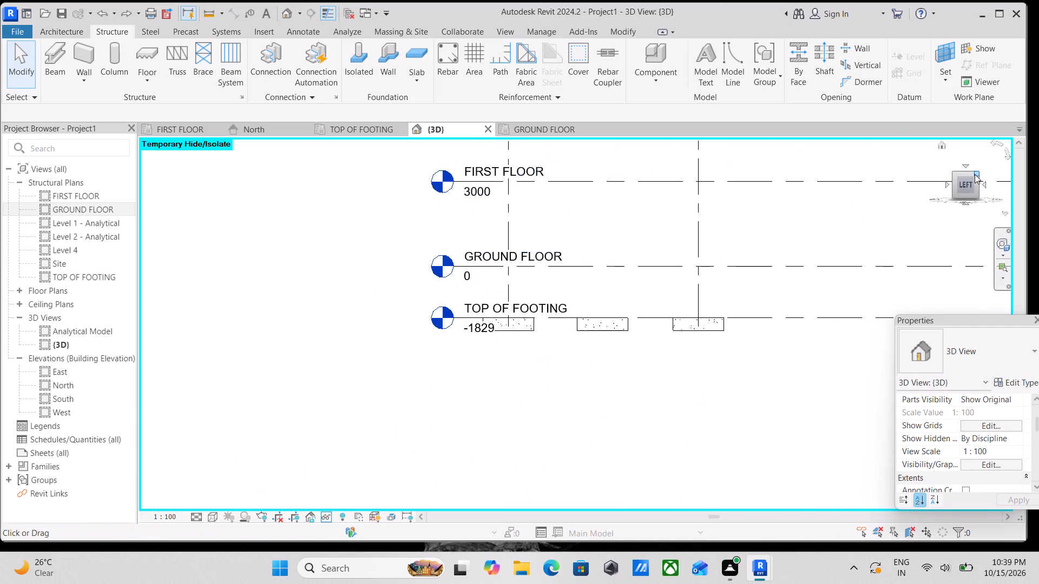
{"action": "left_click", "coordinate": [969, 174]}
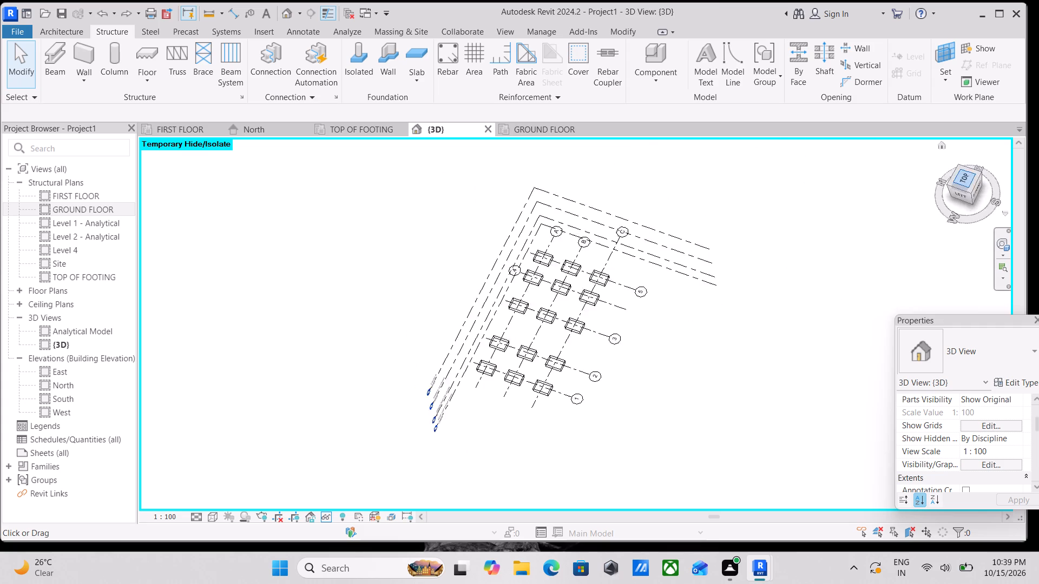
{"action": "scroll", "coordinate": [343, 234], "scroll_direction": "up", "scroll_amount": 1}
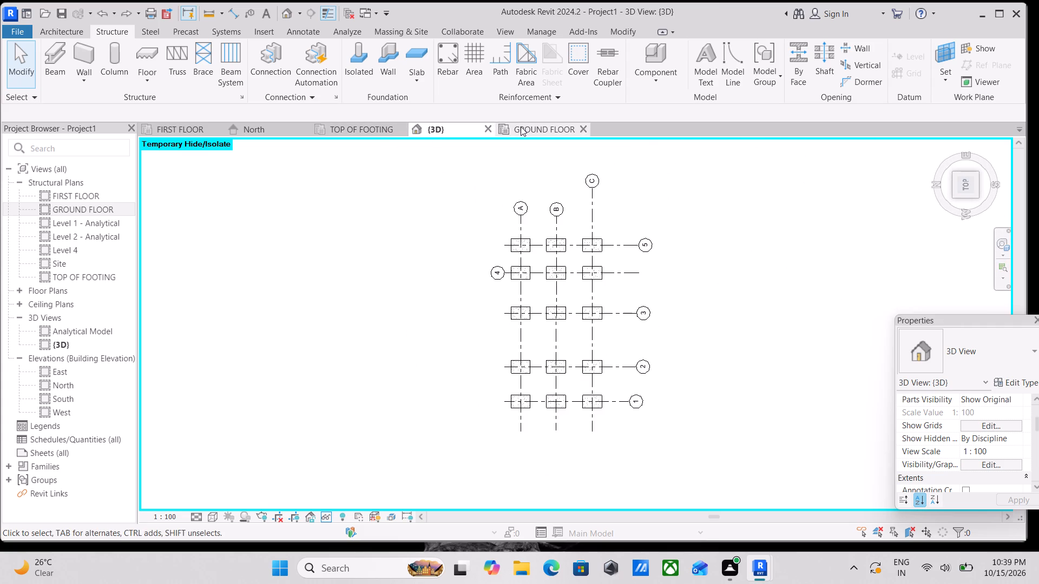
{"action": "left_click", "coordinate": [521, 126]}
{"action": "scroll", "coordinate": [430, 194], "scroll_direction": "down", "scroll_amount": 3}
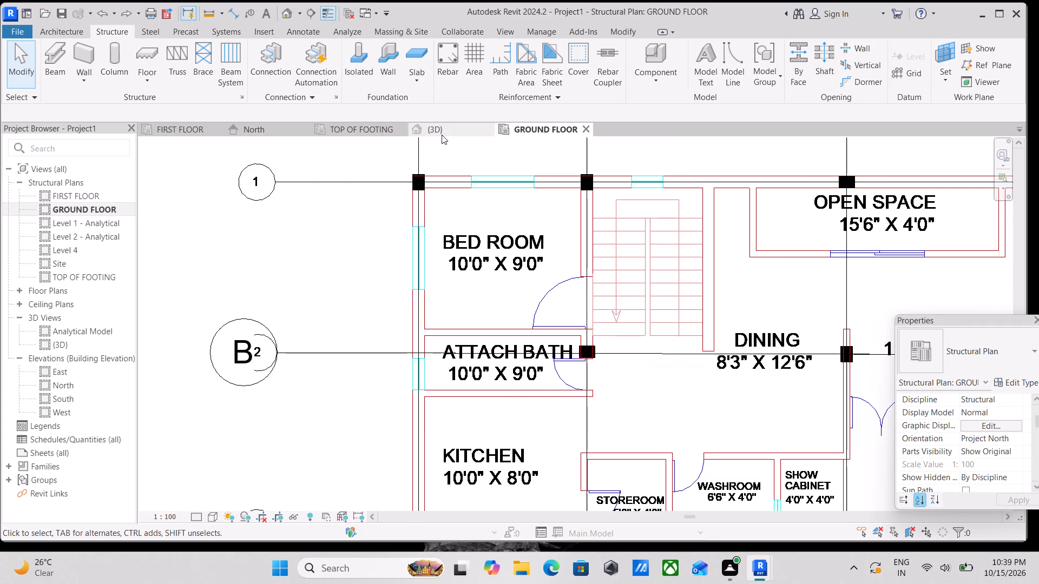
{"action": "left_click", "coordinate": [442, 135]}
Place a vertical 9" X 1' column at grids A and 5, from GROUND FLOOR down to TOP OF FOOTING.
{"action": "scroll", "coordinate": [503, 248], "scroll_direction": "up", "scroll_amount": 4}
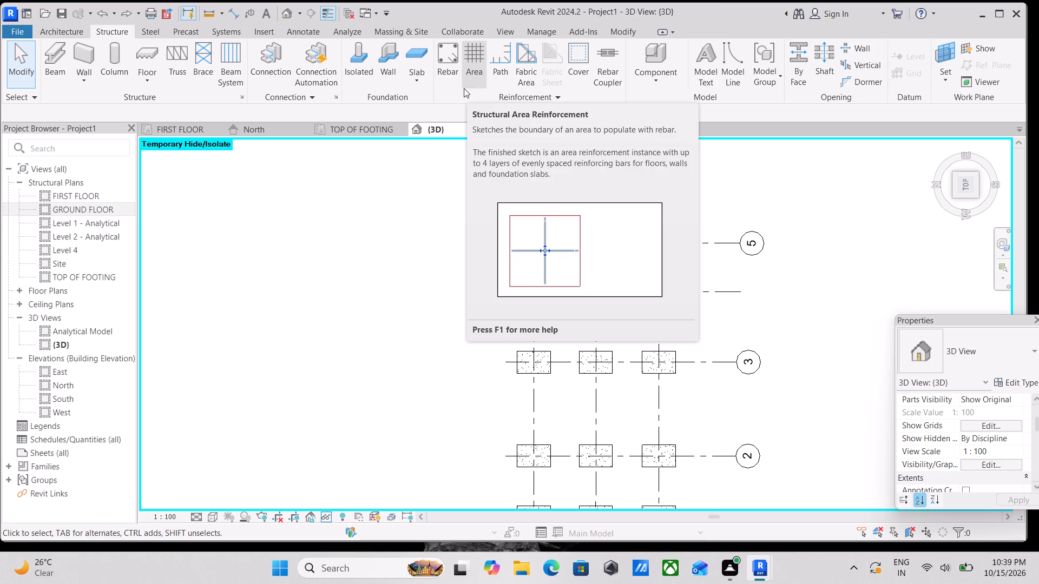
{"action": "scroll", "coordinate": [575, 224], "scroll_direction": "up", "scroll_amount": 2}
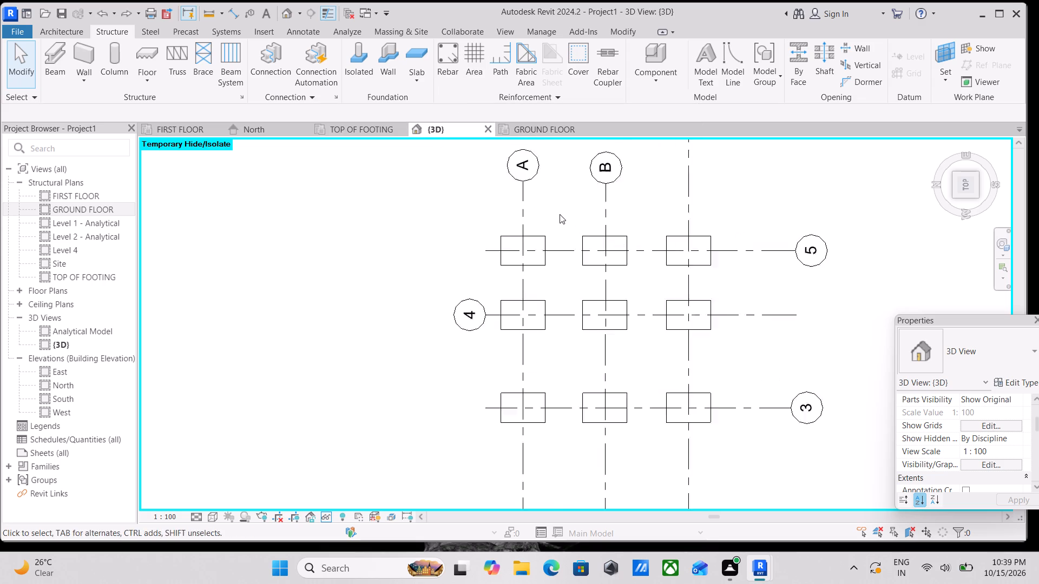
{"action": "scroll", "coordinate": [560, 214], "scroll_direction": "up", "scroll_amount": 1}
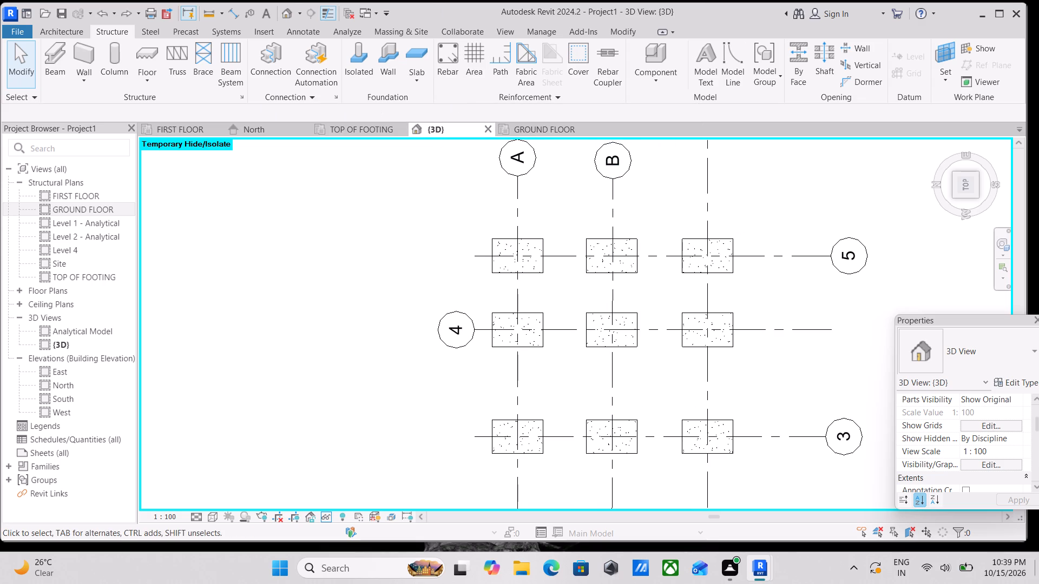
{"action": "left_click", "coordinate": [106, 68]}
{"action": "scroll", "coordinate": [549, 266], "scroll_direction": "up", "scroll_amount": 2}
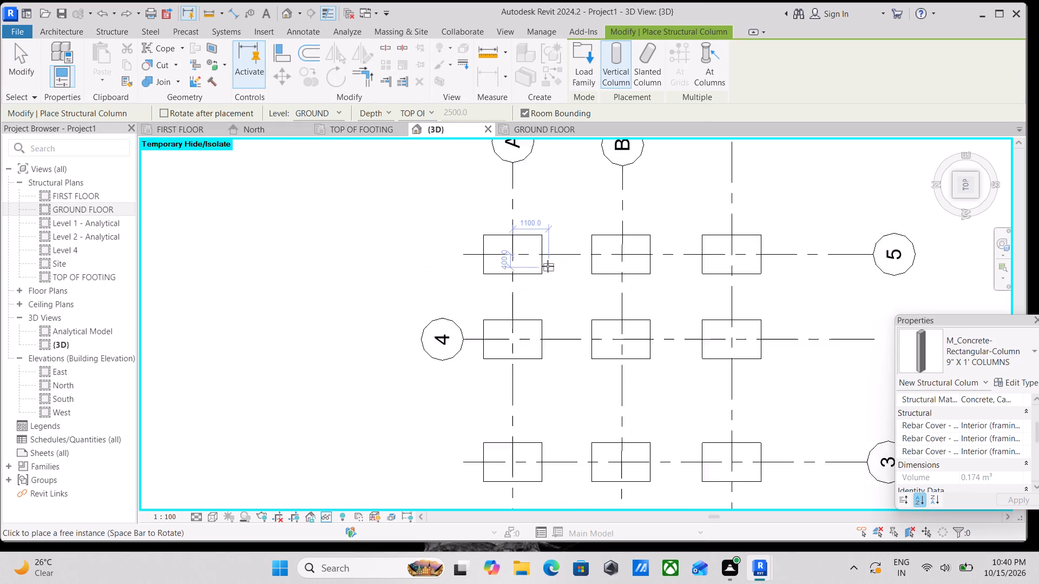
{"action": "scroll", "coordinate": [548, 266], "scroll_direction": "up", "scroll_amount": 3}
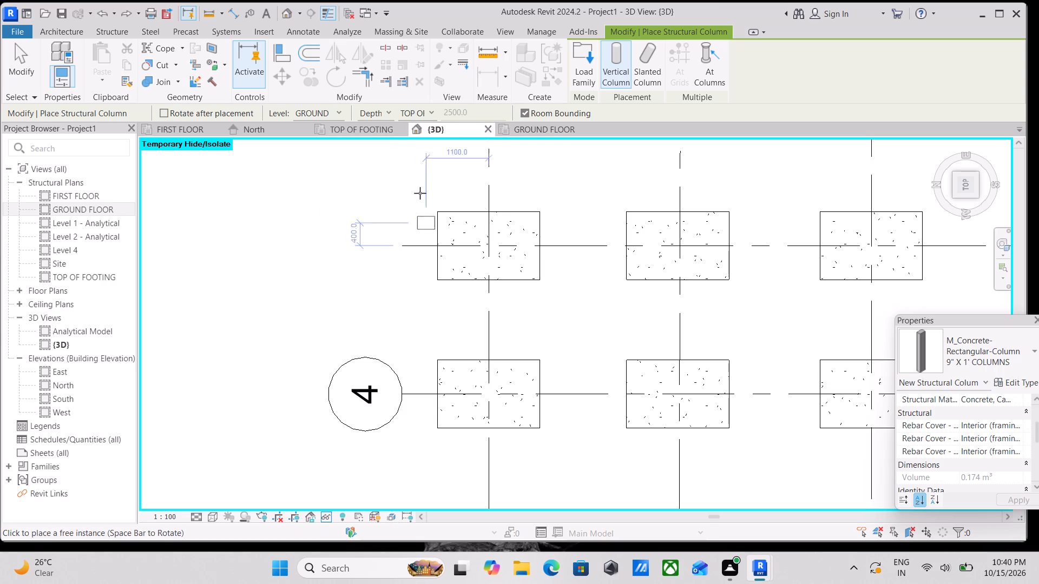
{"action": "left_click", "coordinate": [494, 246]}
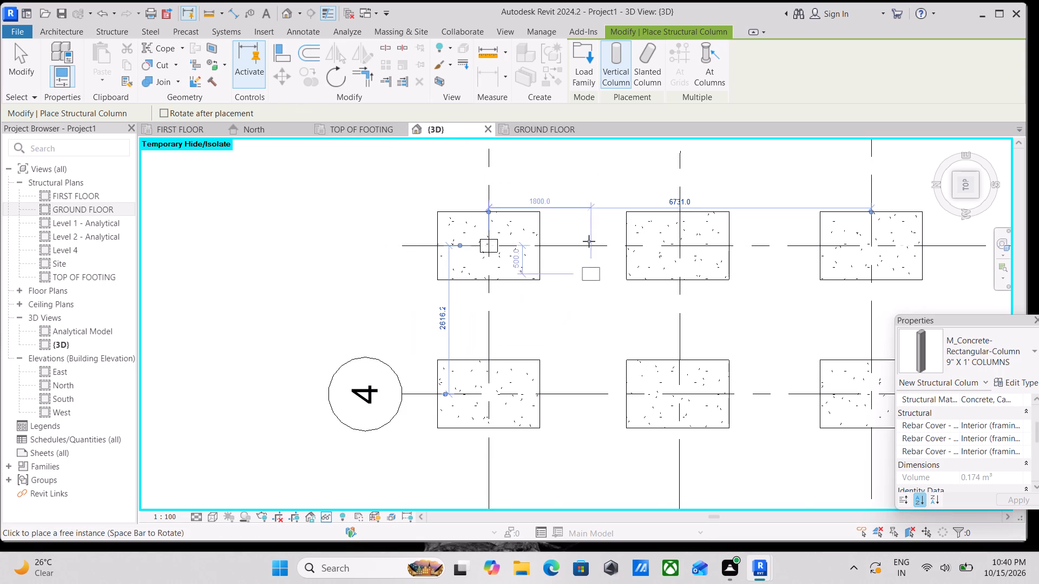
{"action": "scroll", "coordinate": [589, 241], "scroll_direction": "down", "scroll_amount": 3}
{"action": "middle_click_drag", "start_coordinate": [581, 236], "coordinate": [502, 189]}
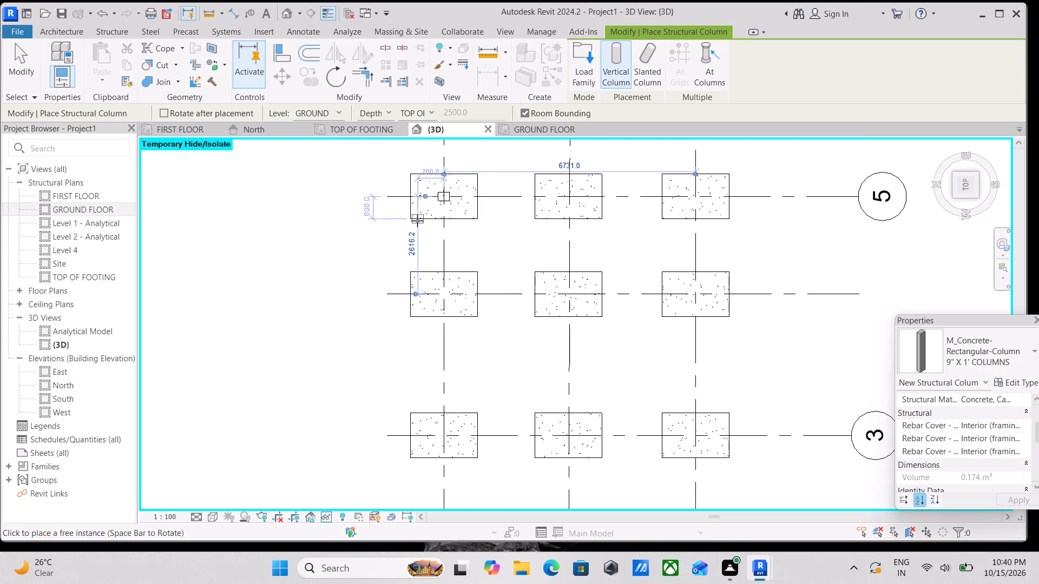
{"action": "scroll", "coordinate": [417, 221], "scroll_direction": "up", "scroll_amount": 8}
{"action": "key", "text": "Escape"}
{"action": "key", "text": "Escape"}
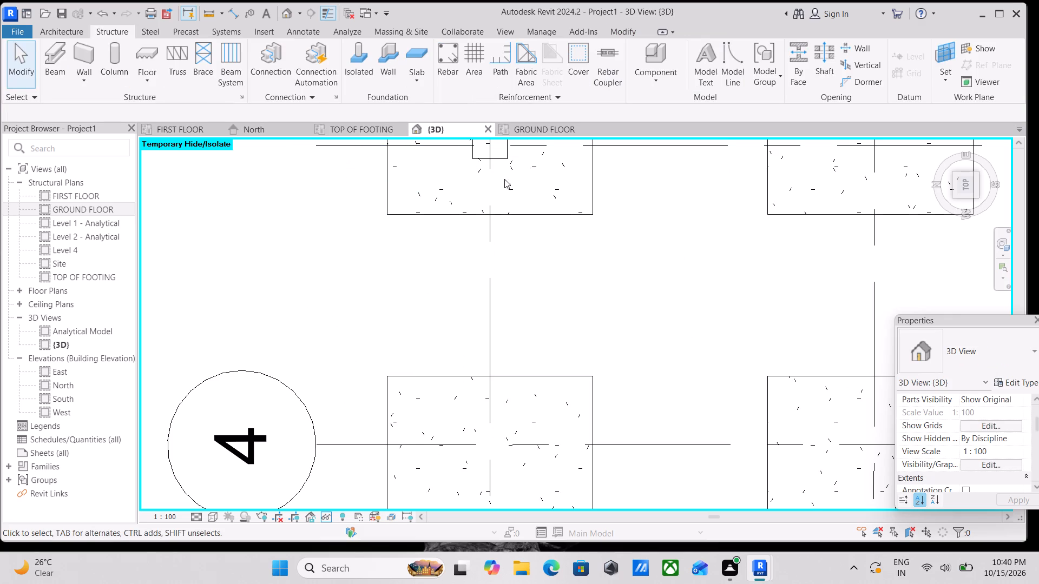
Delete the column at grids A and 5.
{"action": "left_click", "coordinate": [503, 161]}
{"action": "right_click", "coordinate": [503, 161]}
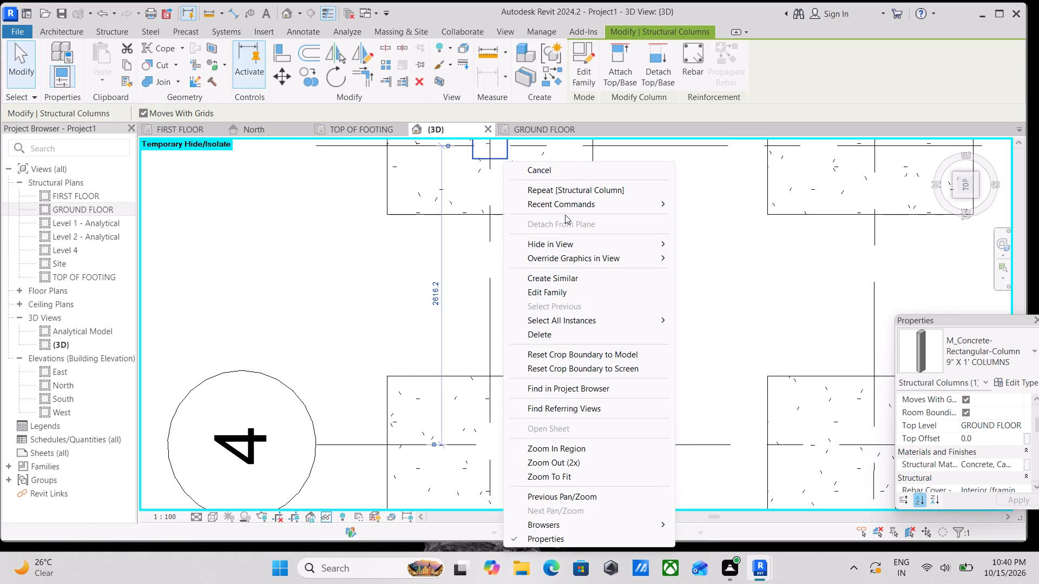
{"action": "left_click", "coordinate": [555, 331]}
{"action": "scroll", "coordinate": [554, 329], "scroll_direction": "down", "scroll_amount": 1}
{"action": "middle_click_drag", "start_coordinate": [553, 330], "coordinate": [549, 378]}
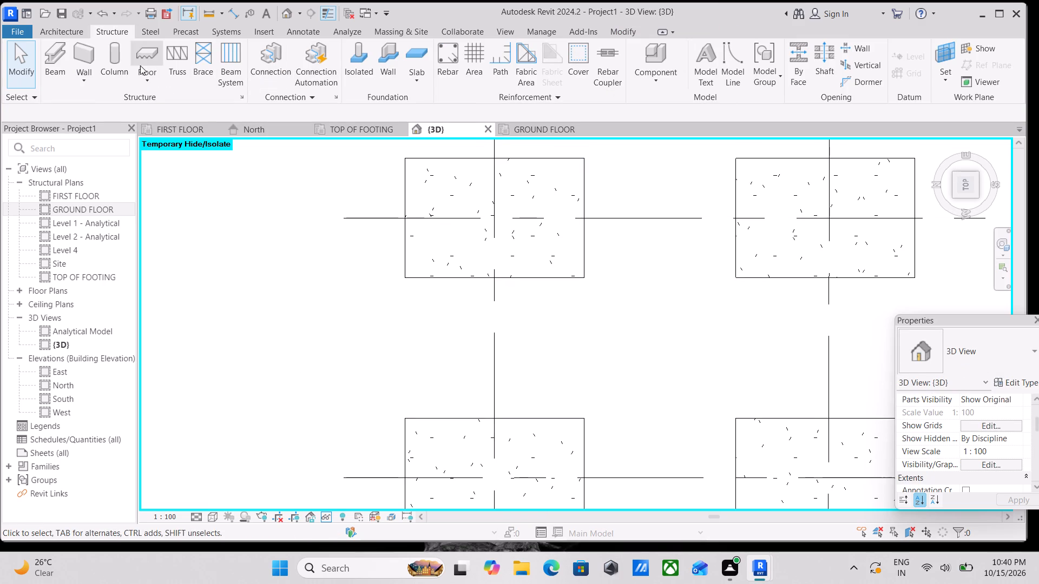
Place vertical 9" X 1' columns on grid 5 at grids A, B and C, from GROUND FLOOR down to TOP OF FOOTING.
{"action": "left_click", "coordinate": [114, 69]}
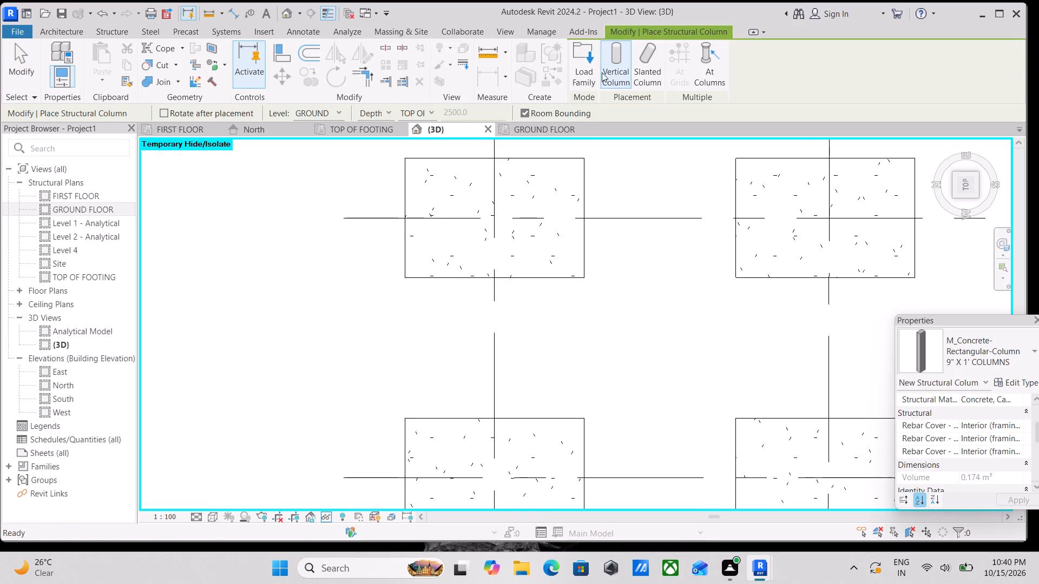
{"action": "scroll", "coordinate": [665, 268], "scroll_direction": "down", "scroll_amount": 3}
{"action": "middle_click_drag", "start_coordinate": [661, 266], "coordinate": [571, 218]}
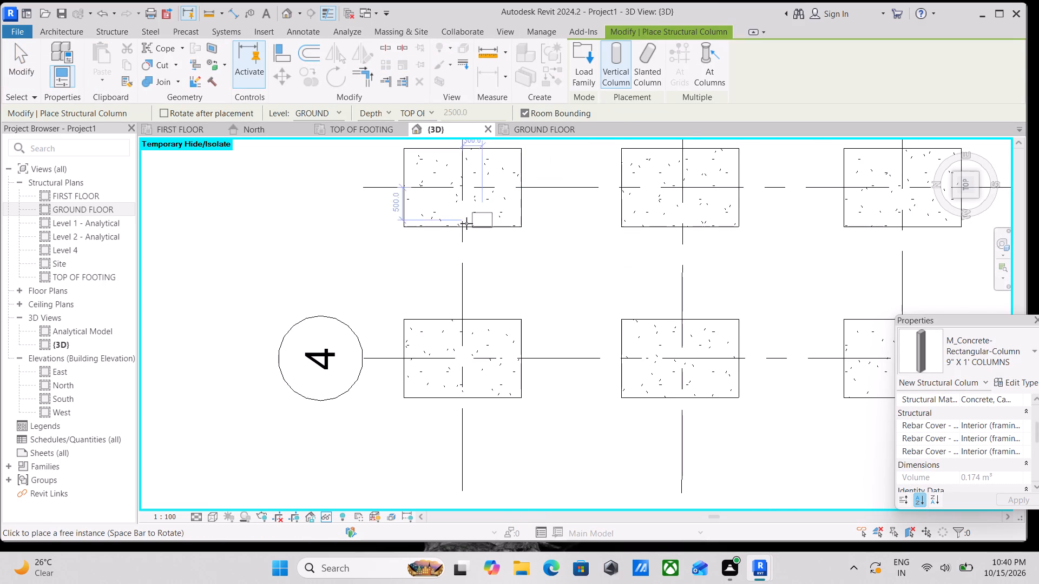
{"action": "left_click", "coordinate": [463, 189]}
{"action": "middle_click_drag", "start_coordinate": [561, 241], "coordinate": [408, 273]}
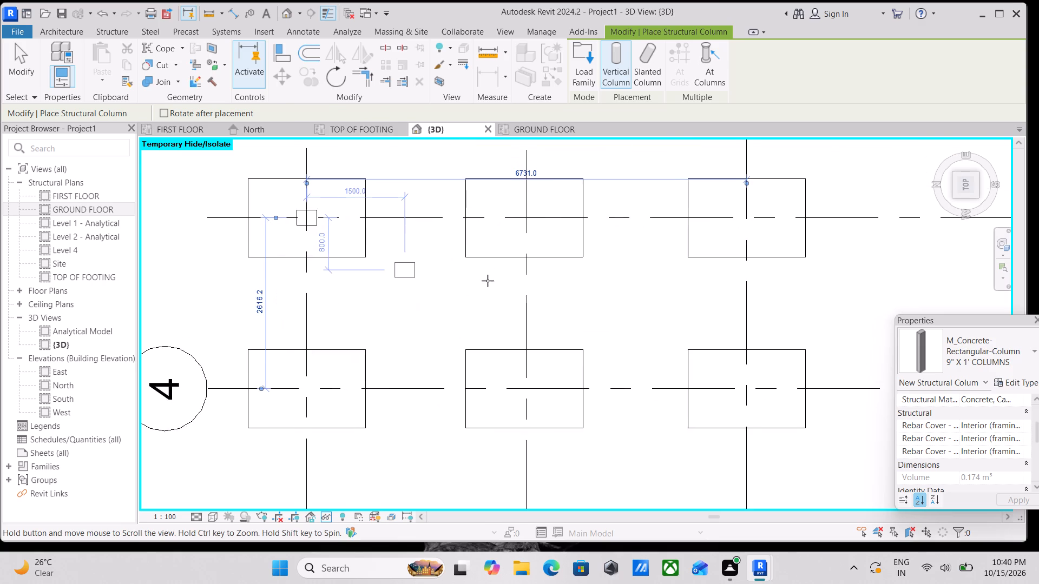
{"action": "left_click", "coordinate": [533, 216]}
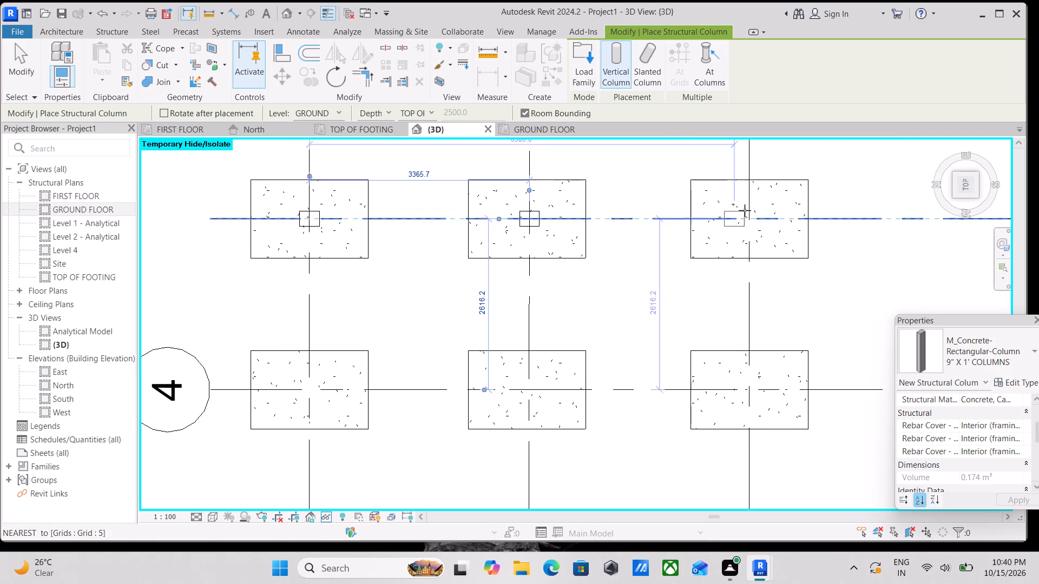
{"action": "left_click", "coordinate": [753, 219]}
Place 9" X 1' columns on grid 4 at its intersections with grids A, B and C.
{"action": "scroll", "coordinate": [630, 270], "scroll_direction": "down", "scroll_amount": 2}
{"action": "middle_click_drag", "start_coordinate": [637, 271], "coordinate": [673, 194]}
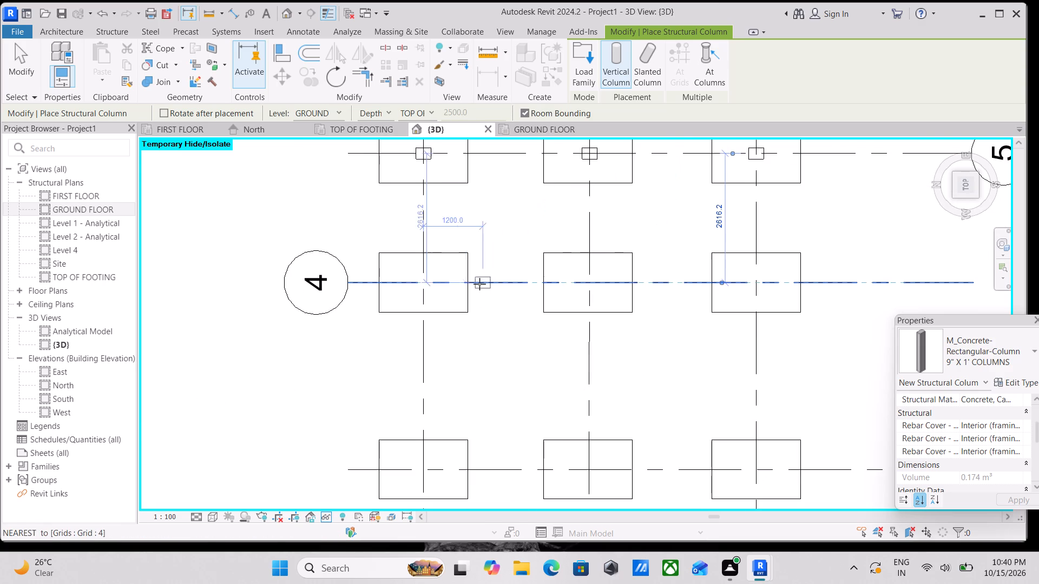
{"action": "left_click", "coordinate": [429, 285]}
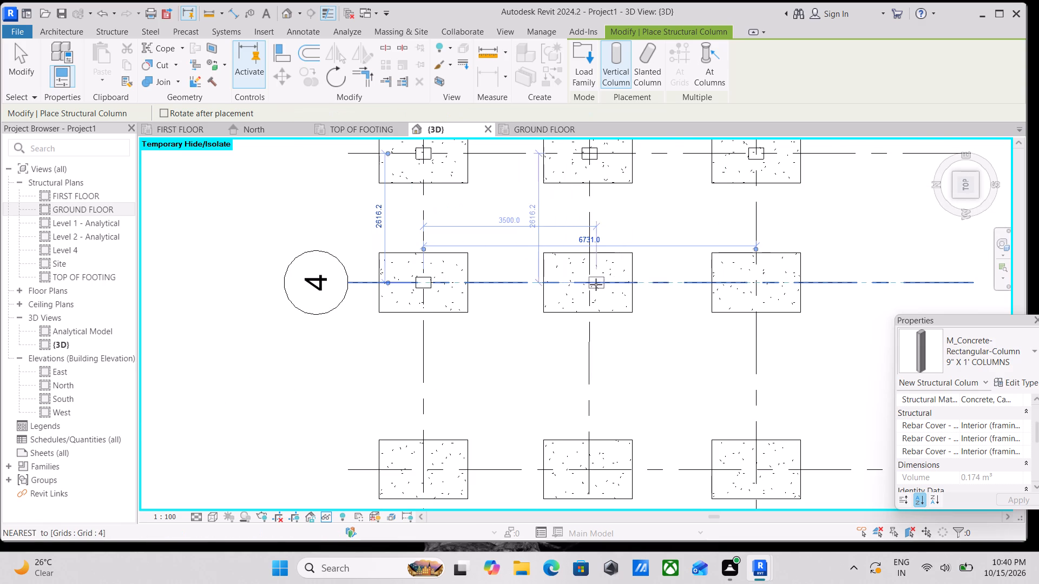
{"action": "left_click", "coordinate": [593, 284]}
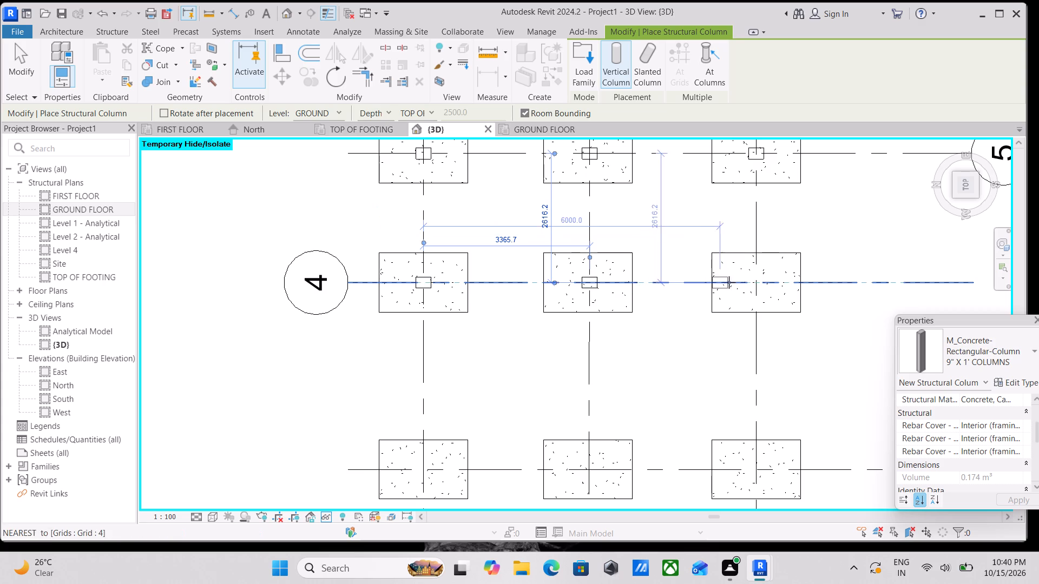
{"action": "left_click", "coordinate": [755, 281]}
Place 9" X 1' columns on grid 3 at its intersections with grids A, B and C.
{"action": "middle_click_drag", "start_coordinate": [733, 347], "coordinate": [744, 238]}
{"action": "scroll", "coordinate": [740, 249], "scroll_direction": "down", "scroll_amount": 1}
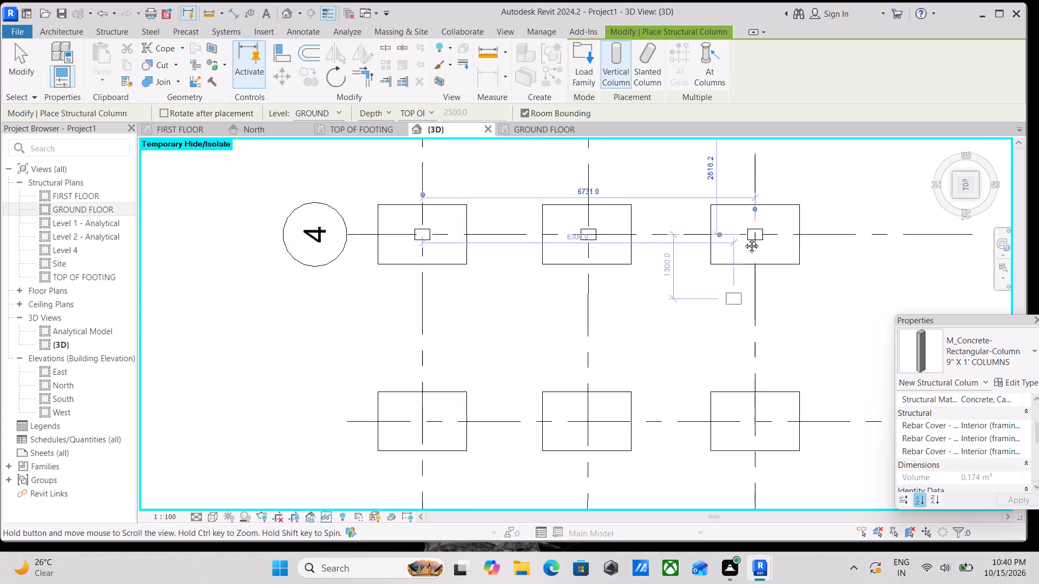
{"action": "middle_click_drag", "start_coordinate": [744, 238], "coordinate": [745, 236]}
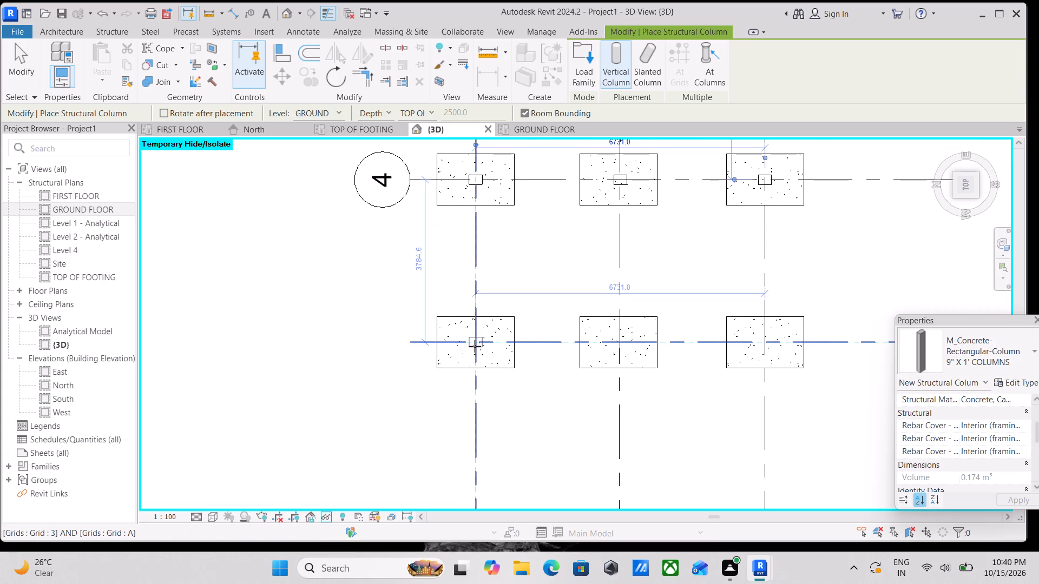
{"action": "left_click", "coordinate": [475, 346]}
{"action": "left_click", "coordinate": [622, 339]}
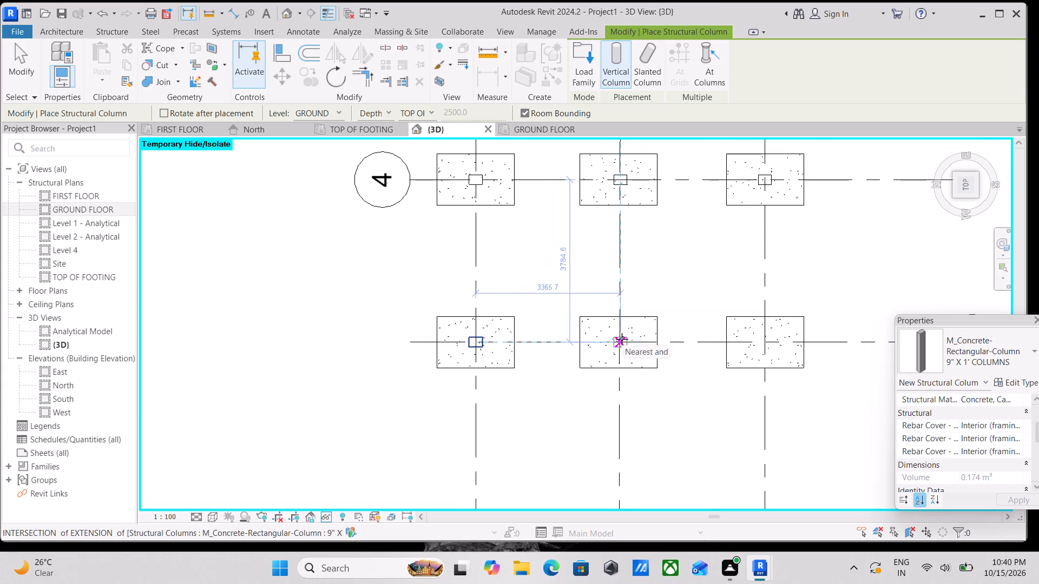
{"action": "left_click", "coordinate": [768, 339]}
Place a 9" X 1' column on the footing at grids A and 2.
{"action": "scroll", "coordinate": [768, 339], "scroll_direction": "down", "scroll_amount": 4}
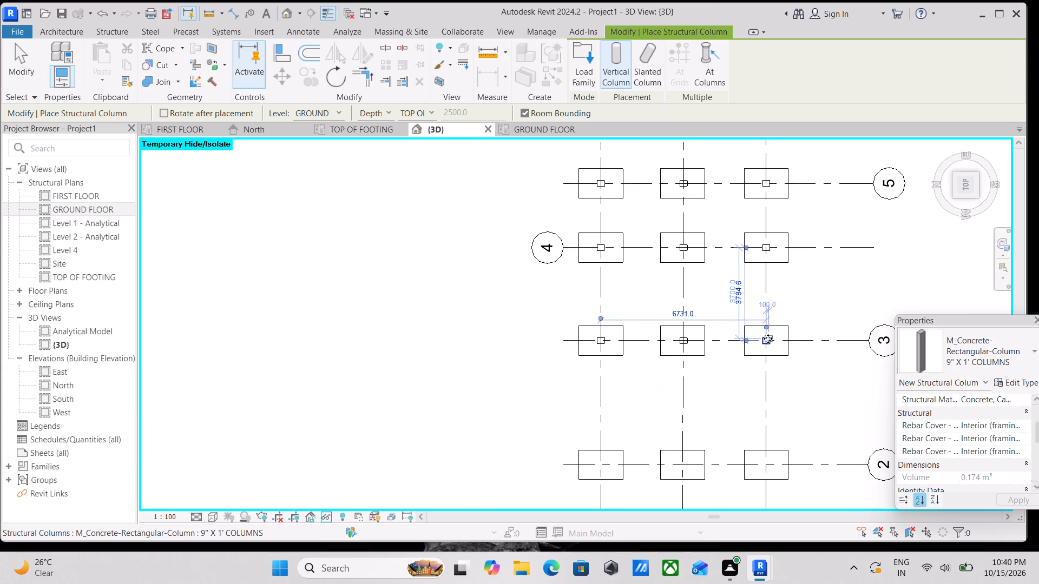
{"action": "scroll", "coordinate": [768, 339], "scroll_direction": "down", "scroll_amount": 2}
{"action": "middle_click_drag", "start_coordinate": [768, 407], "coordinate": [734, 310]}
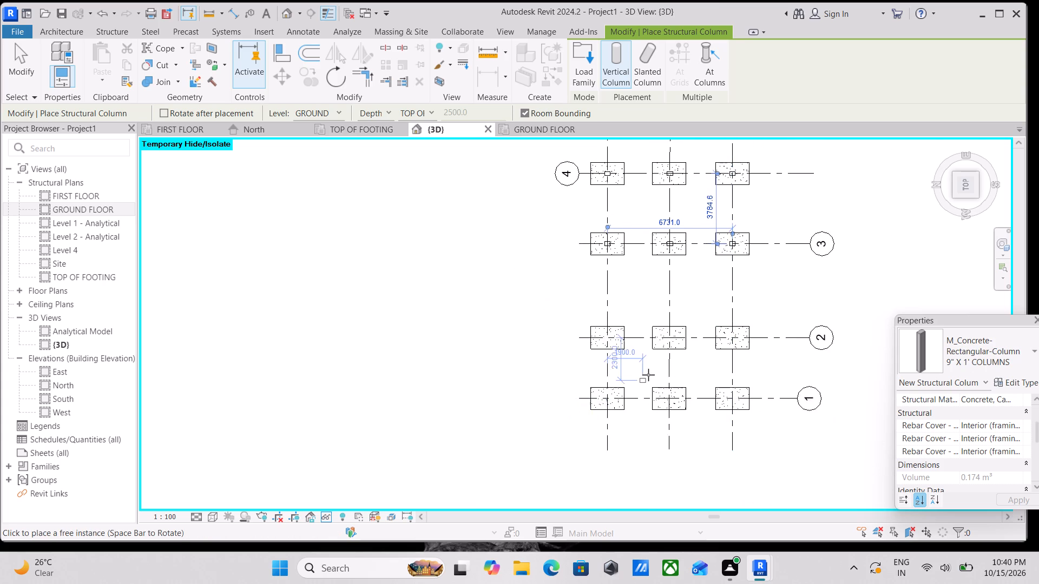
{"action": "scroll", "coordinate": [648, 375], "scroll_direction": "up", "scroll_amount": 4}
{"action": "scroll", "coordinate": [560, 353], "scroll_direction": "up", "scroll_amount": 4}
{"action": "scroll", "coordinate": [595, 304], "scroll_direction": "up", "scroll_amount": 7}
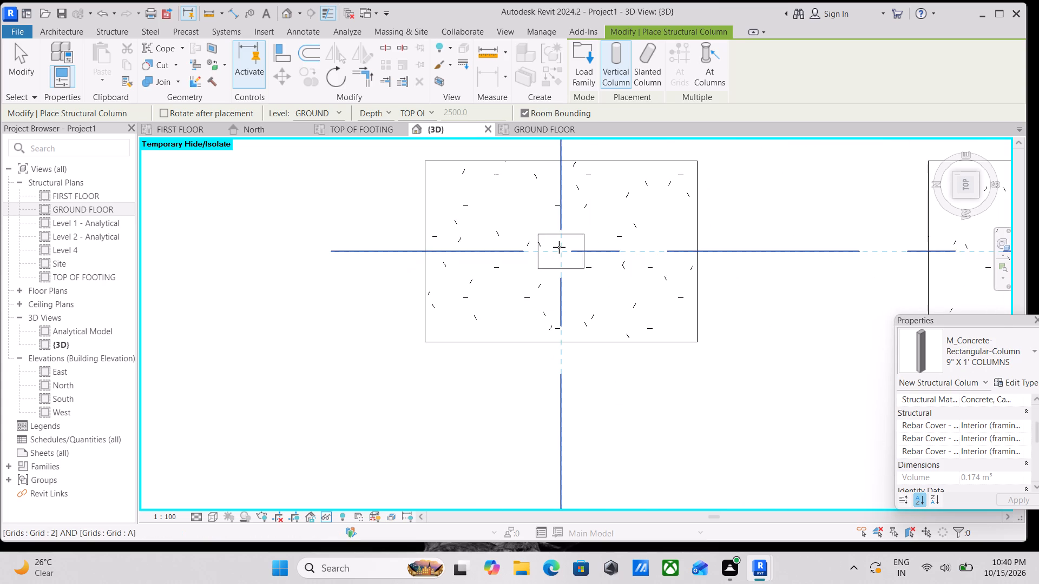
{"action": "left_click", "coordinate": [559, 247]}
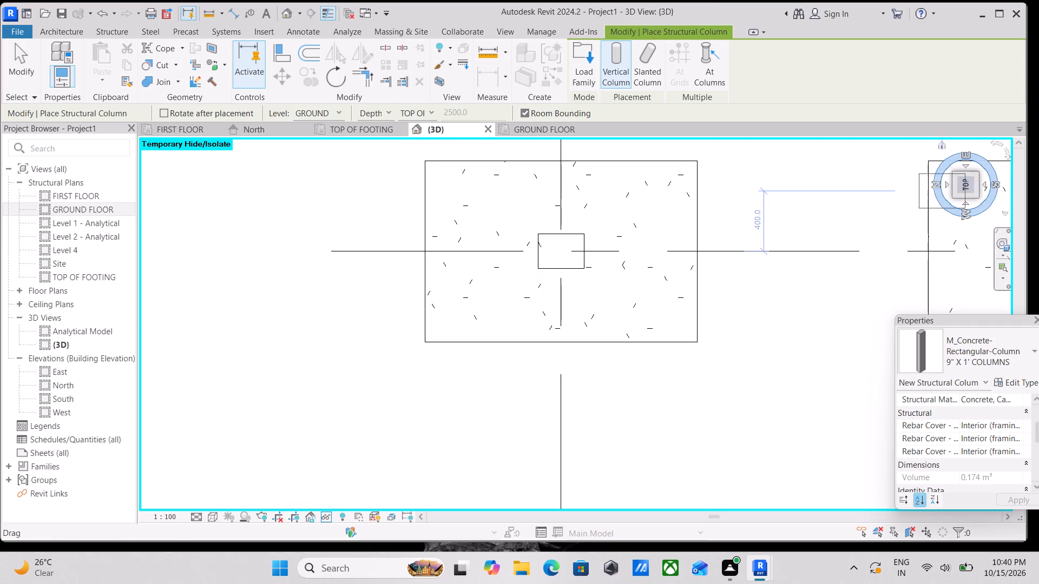
Examine the placed columns in isometric and back views against the levels and footings, and end column placement.
{"action": "left_click", "coordinate": [956, 195]}
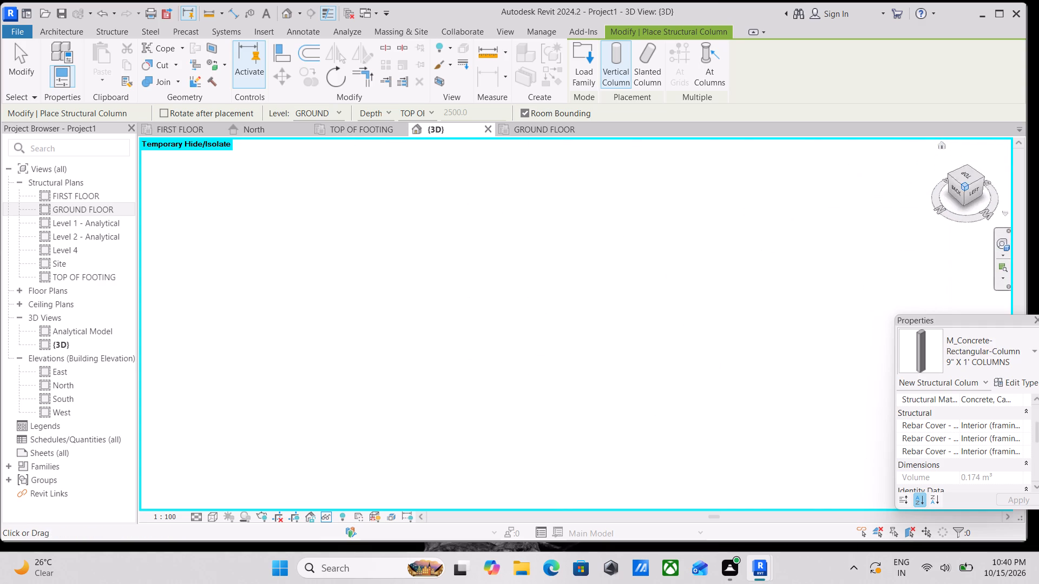
{"action": "scroll", "coordinate": [680, 369], "scroll_direction": "up", "scroll_amount": 1}
{"action": "scroll", "coordinate": [680, 371], "scroll_direction": "down", "scroll_amount": 12}
{"action": "scroll", "coordinate": [734, 345], "scroll_direction": "down", "scroll_amount": 2}
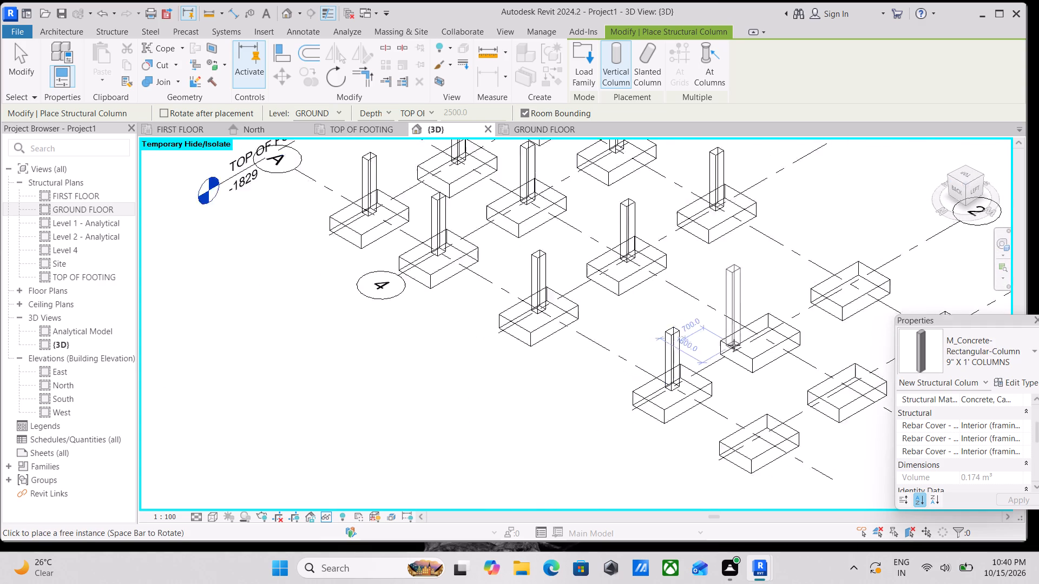
{"action": "scroll", "coordinate": [734, 345], "scroll_direction": "down", "scroll_amount": 3}
{"action": "scroll", "coordinate": [755, 346], "scroll_direction": "up", "scroll_amount": 3}
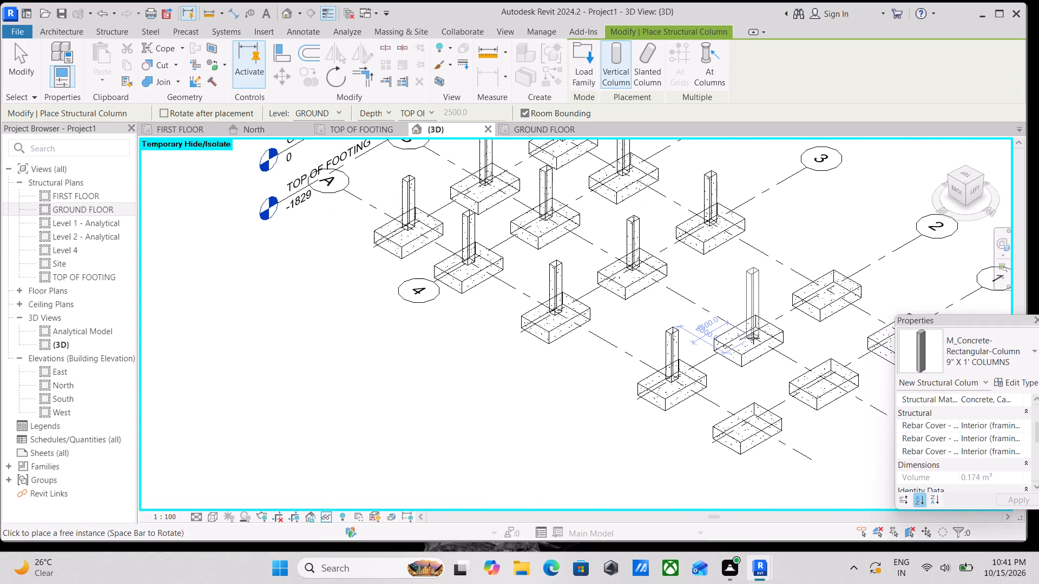
{"action": "scroll", "coordinate": [753, 338], "scroll_direction": "down", "scroll_amount": 4}
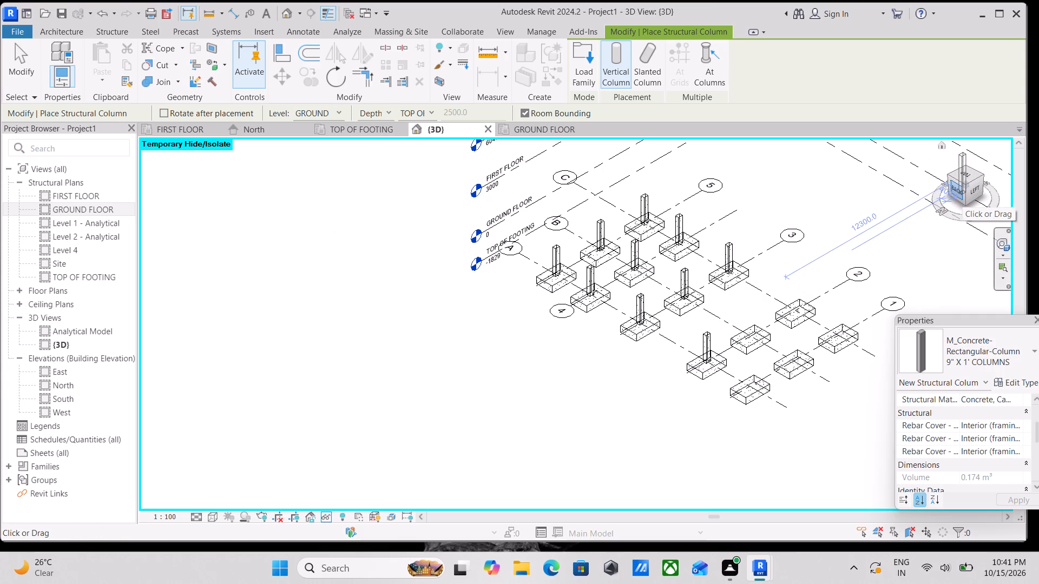
{"action": "left_click", "coordinate": [962, 193]}
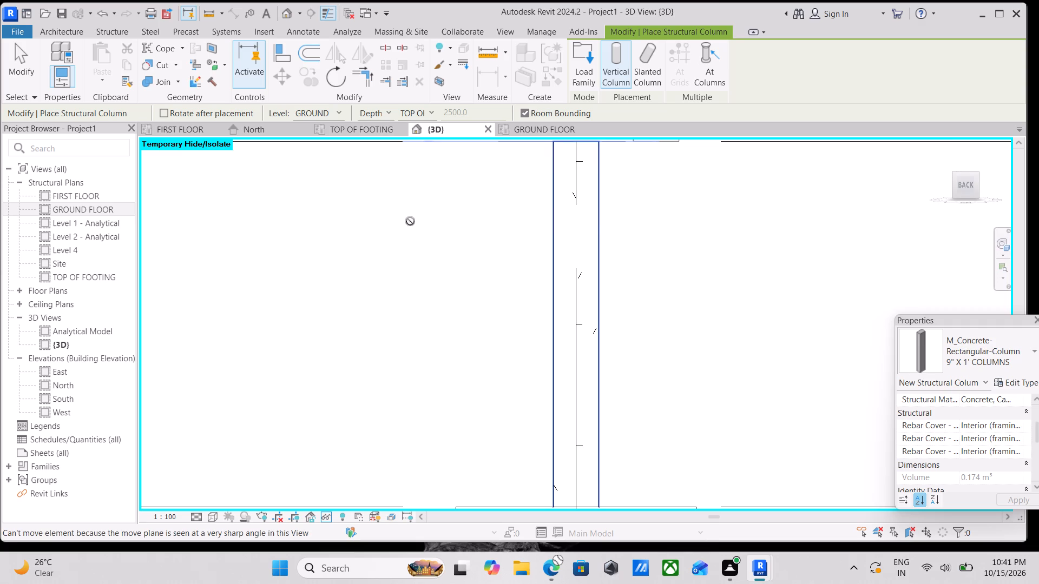
{"action": "scroll", "coordinate": [444, 336], "scroll_direction": "down", "scroll_amount": 18}
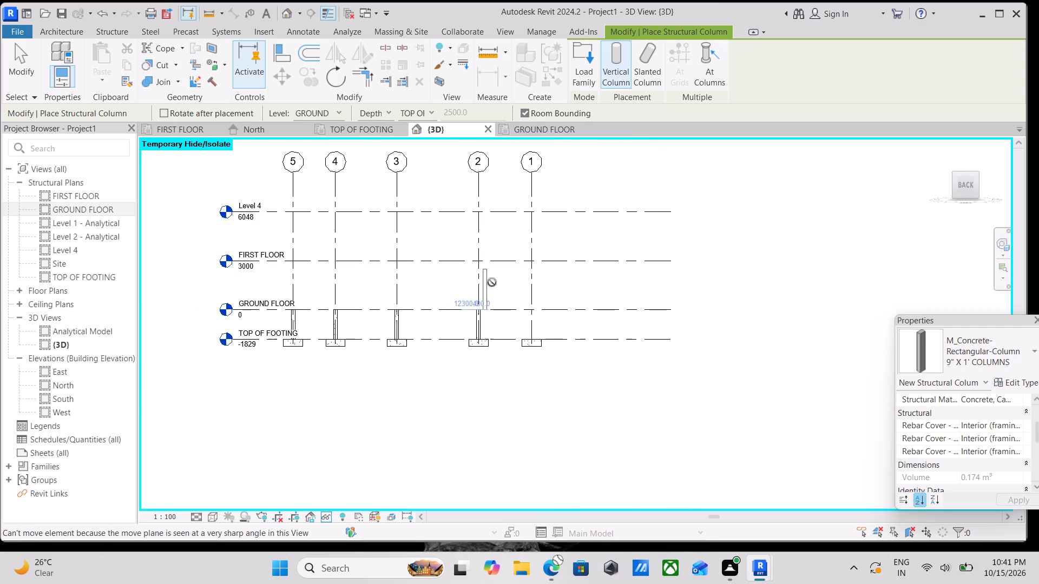
{"action": "scroll", "coordinate": [490, 283], "scroll_direction": "up", "scroll_amount": 8}
{"action": "key", "text": "Escape"}
{"action": "scroll", "coordinate": [507, 301], "scroll_direction": "up", "scroll_amount": 4}
{"action": "key", "text": "Escape"}
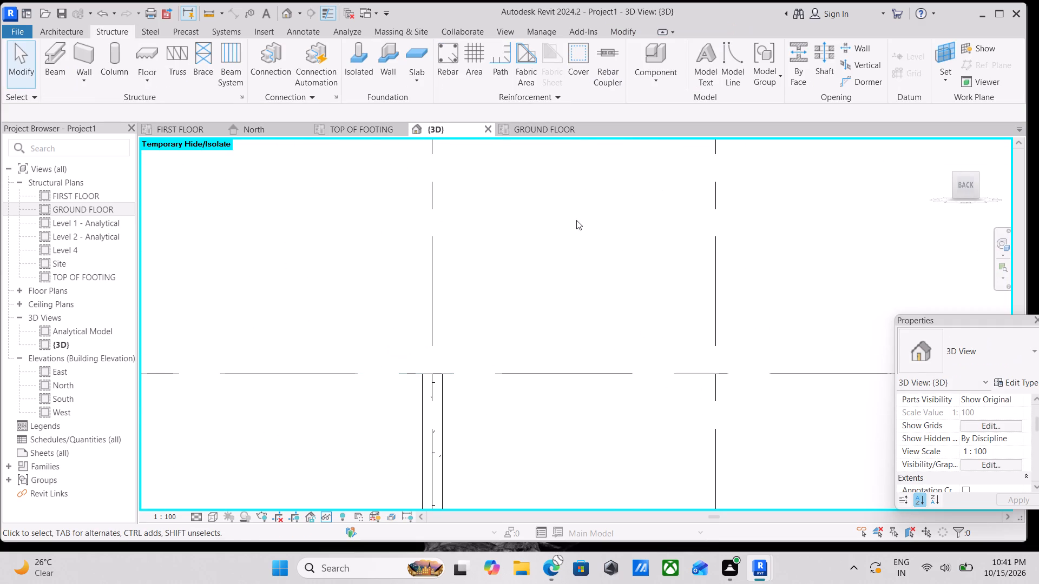
{"action": "scroll", "coordinate": [503, 315], "scroll_direction": "down", "scroll_amount": 9}
{"action": "middle_click_drag", "start_coordinate": [472, 328], "coordinate": [496, 360]}
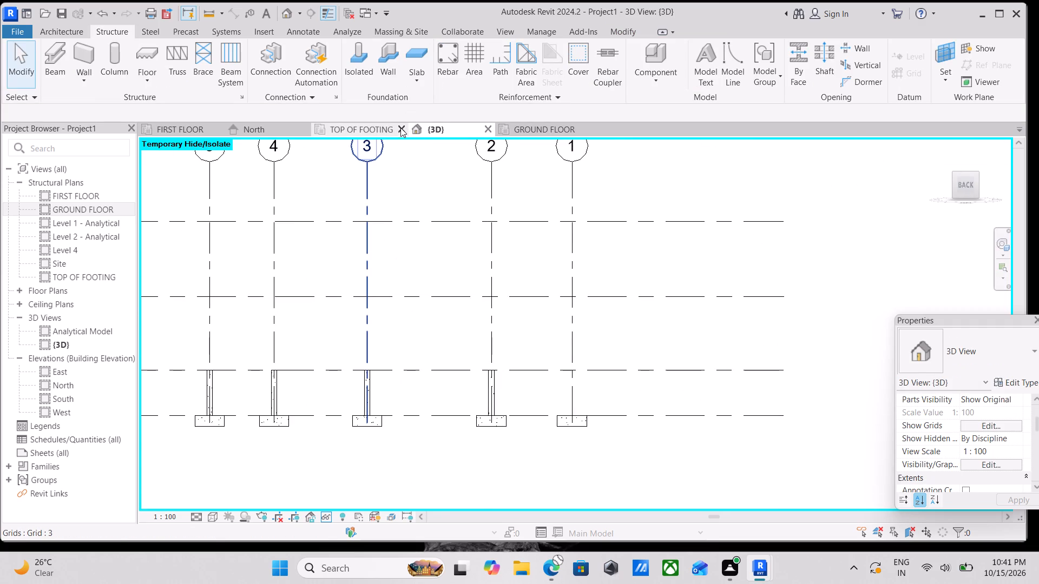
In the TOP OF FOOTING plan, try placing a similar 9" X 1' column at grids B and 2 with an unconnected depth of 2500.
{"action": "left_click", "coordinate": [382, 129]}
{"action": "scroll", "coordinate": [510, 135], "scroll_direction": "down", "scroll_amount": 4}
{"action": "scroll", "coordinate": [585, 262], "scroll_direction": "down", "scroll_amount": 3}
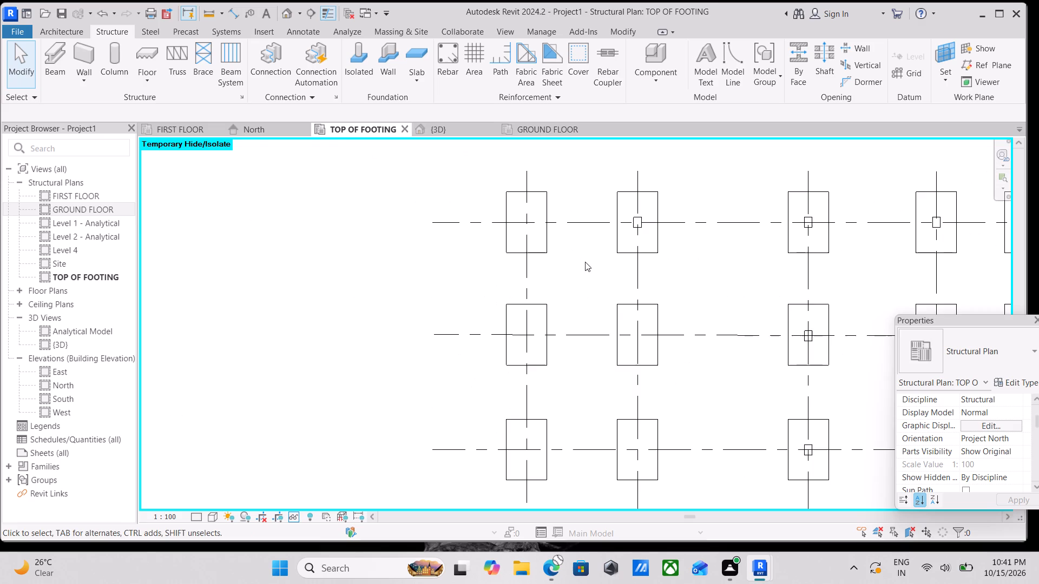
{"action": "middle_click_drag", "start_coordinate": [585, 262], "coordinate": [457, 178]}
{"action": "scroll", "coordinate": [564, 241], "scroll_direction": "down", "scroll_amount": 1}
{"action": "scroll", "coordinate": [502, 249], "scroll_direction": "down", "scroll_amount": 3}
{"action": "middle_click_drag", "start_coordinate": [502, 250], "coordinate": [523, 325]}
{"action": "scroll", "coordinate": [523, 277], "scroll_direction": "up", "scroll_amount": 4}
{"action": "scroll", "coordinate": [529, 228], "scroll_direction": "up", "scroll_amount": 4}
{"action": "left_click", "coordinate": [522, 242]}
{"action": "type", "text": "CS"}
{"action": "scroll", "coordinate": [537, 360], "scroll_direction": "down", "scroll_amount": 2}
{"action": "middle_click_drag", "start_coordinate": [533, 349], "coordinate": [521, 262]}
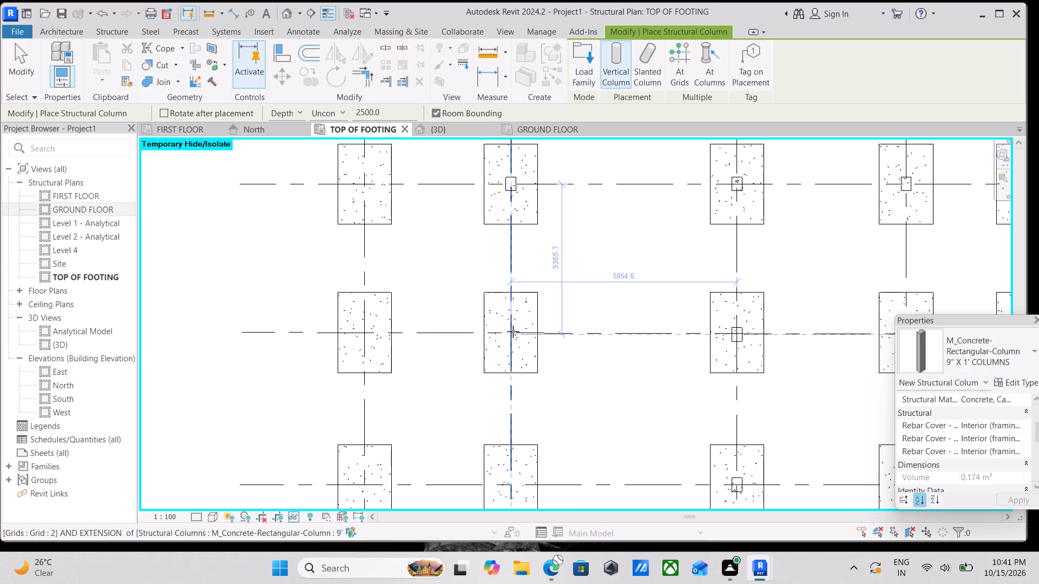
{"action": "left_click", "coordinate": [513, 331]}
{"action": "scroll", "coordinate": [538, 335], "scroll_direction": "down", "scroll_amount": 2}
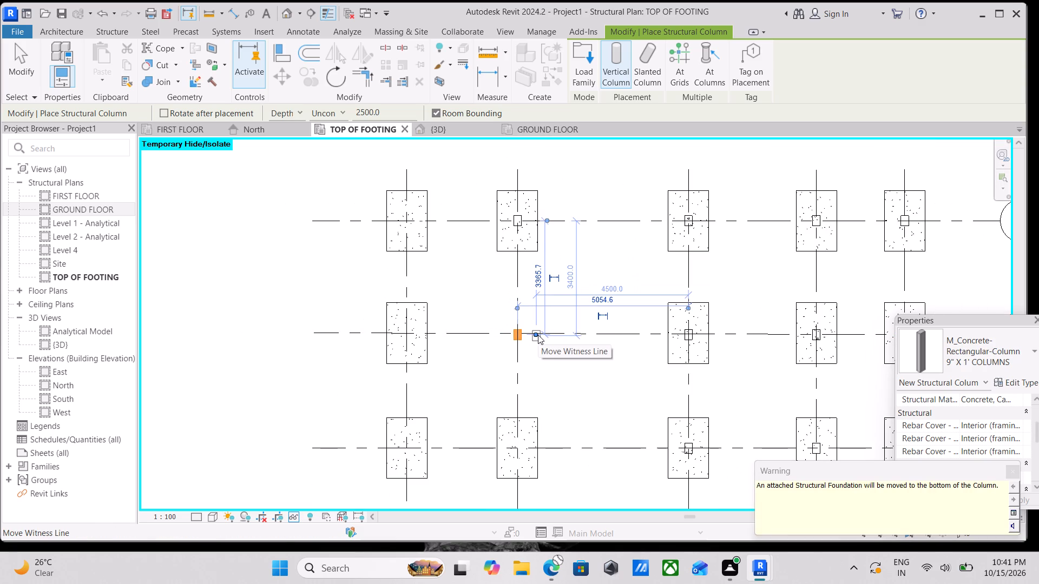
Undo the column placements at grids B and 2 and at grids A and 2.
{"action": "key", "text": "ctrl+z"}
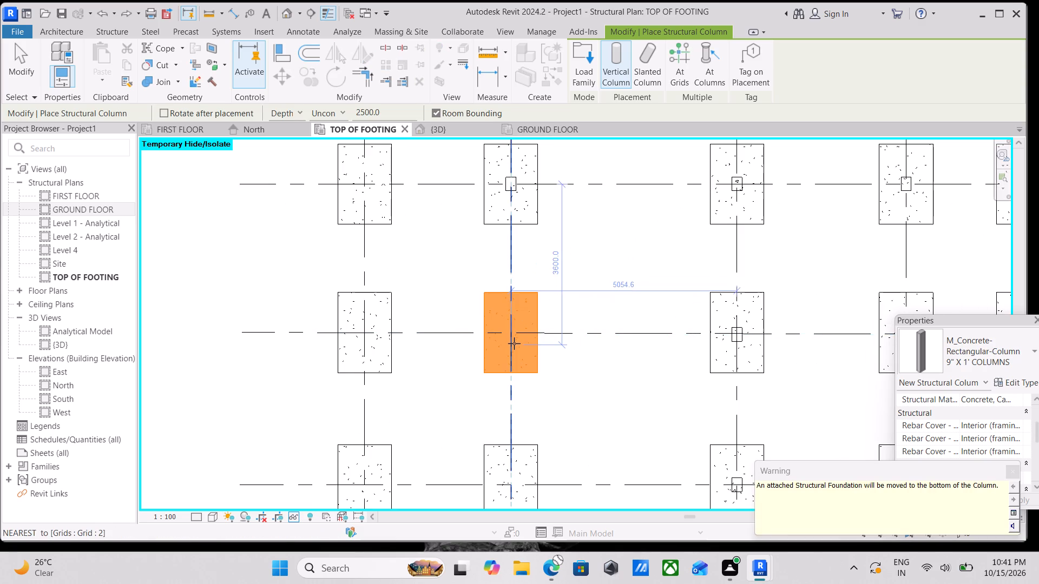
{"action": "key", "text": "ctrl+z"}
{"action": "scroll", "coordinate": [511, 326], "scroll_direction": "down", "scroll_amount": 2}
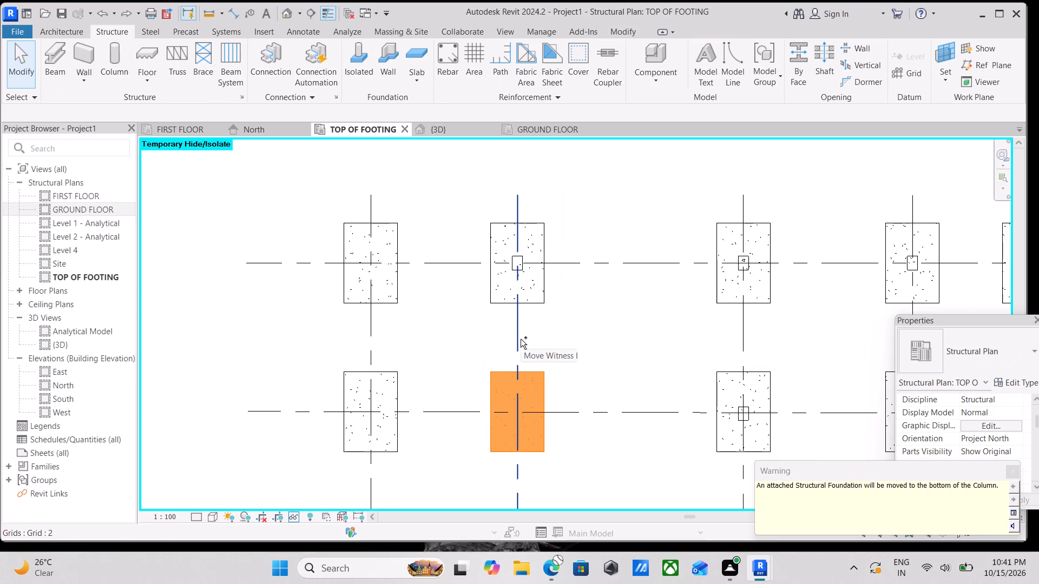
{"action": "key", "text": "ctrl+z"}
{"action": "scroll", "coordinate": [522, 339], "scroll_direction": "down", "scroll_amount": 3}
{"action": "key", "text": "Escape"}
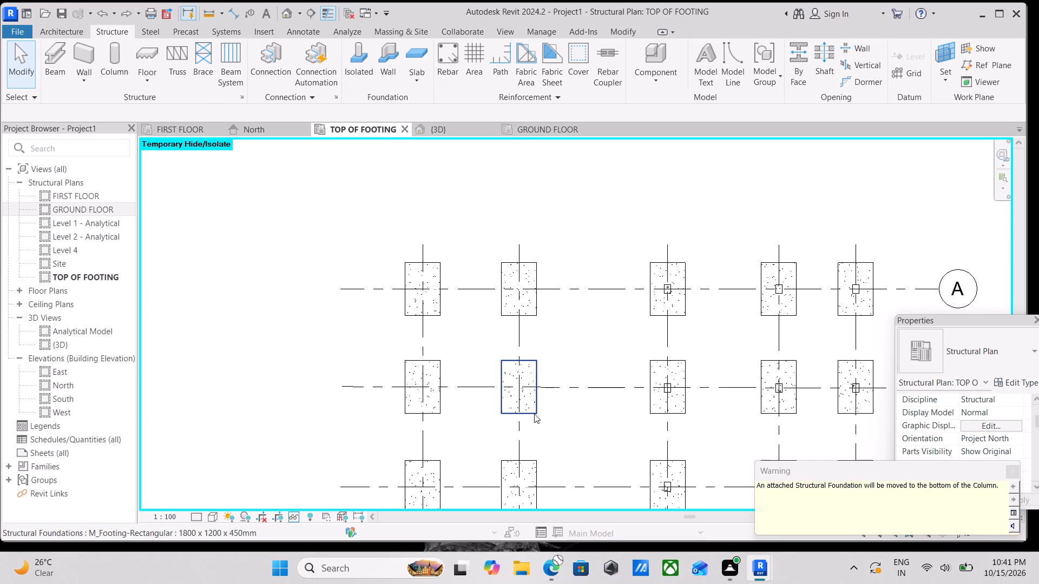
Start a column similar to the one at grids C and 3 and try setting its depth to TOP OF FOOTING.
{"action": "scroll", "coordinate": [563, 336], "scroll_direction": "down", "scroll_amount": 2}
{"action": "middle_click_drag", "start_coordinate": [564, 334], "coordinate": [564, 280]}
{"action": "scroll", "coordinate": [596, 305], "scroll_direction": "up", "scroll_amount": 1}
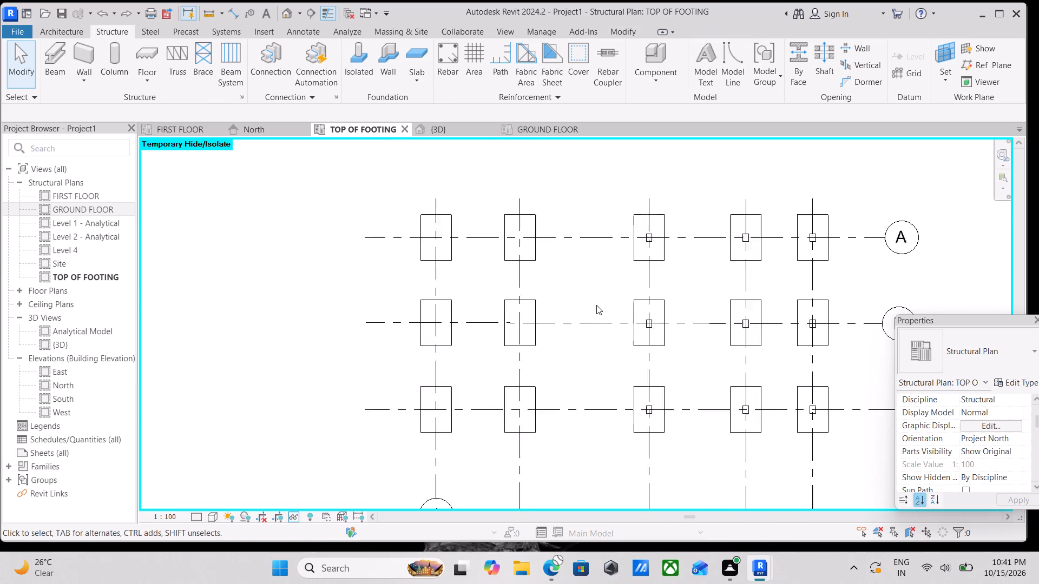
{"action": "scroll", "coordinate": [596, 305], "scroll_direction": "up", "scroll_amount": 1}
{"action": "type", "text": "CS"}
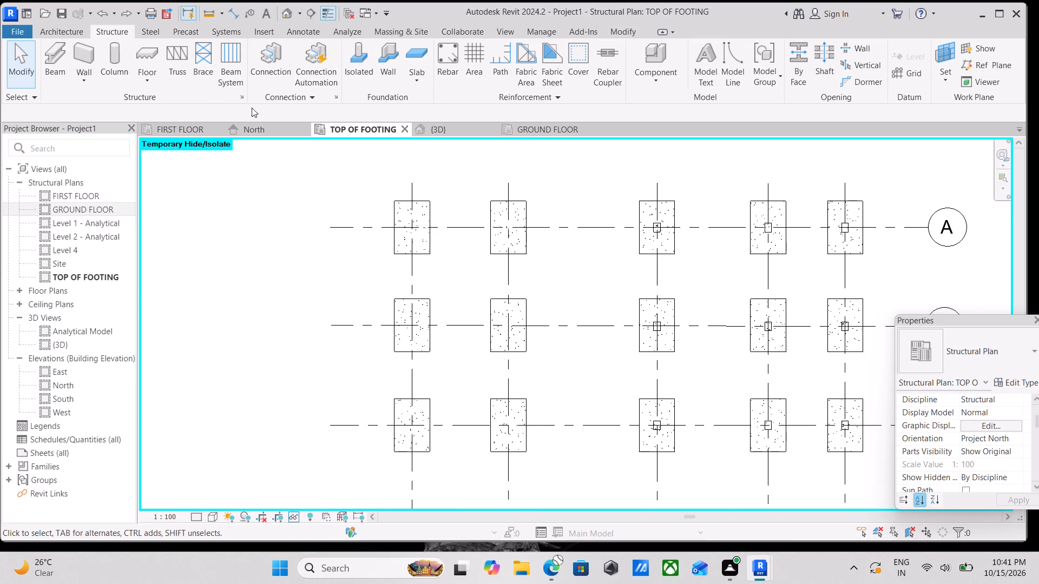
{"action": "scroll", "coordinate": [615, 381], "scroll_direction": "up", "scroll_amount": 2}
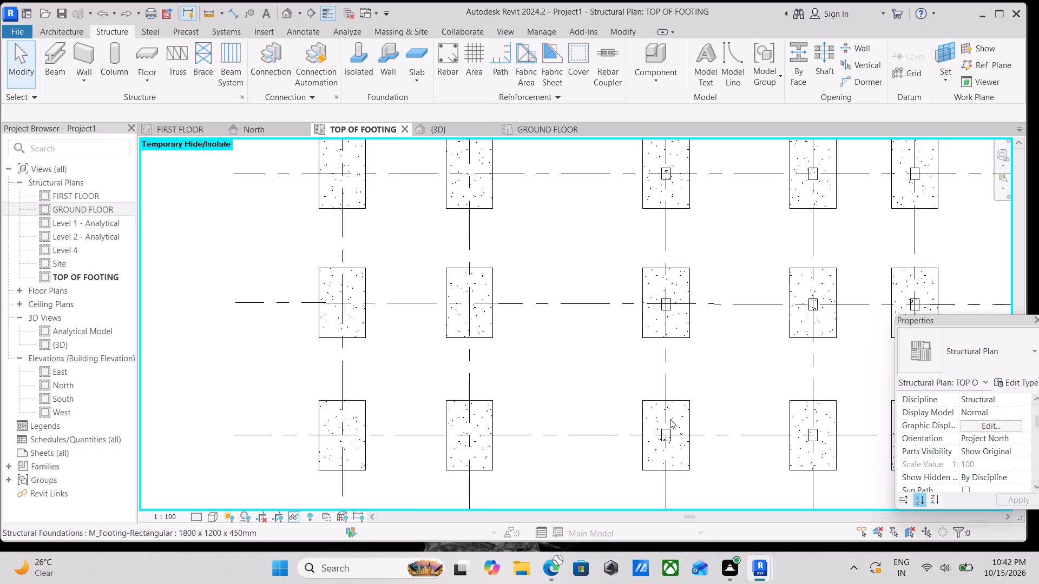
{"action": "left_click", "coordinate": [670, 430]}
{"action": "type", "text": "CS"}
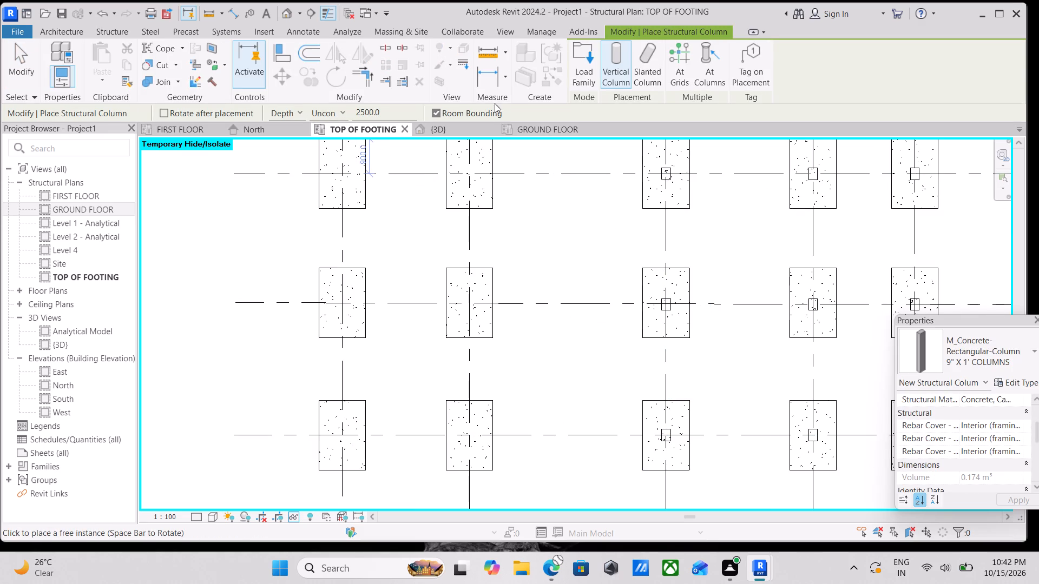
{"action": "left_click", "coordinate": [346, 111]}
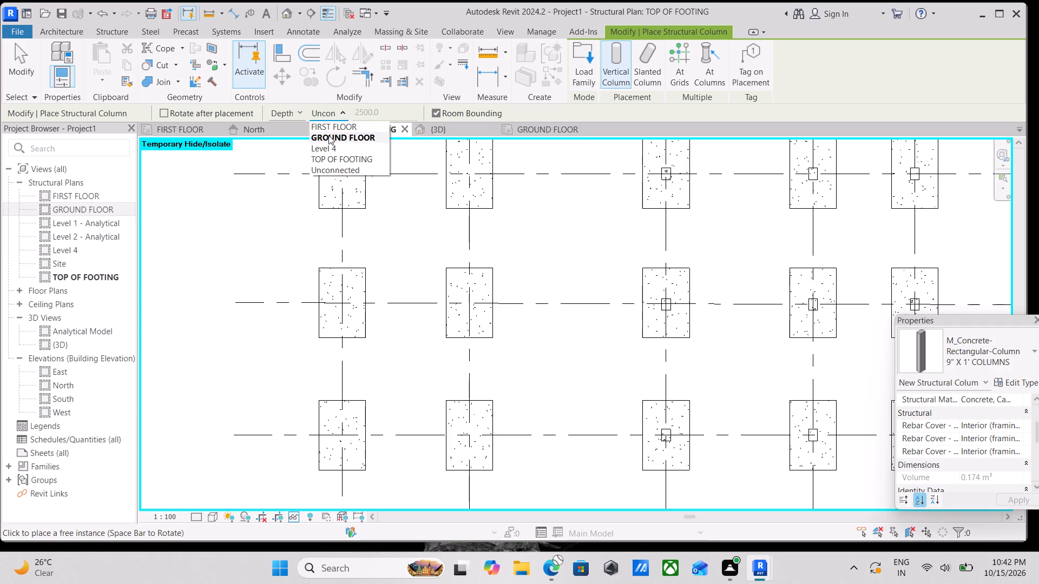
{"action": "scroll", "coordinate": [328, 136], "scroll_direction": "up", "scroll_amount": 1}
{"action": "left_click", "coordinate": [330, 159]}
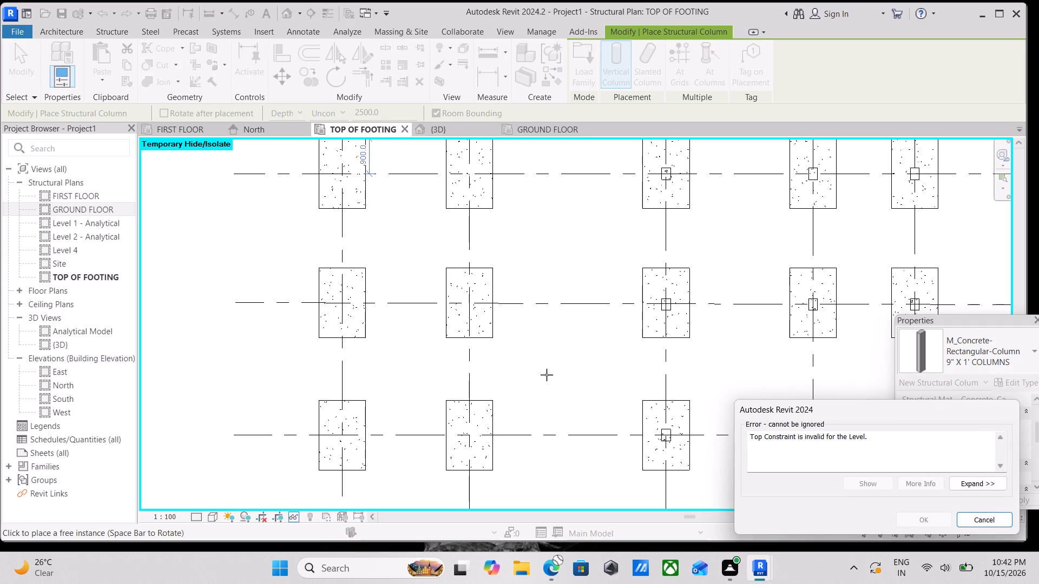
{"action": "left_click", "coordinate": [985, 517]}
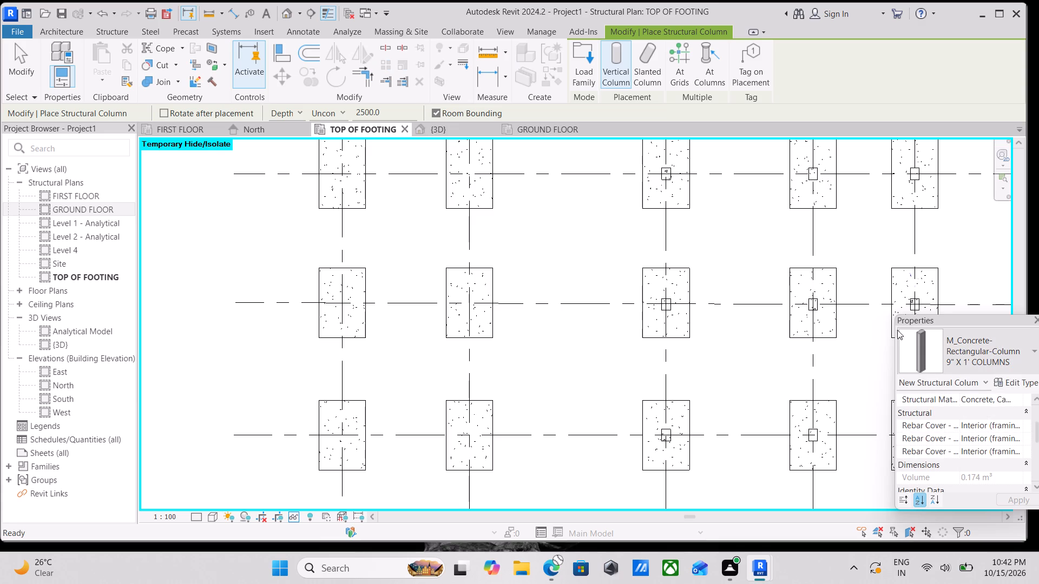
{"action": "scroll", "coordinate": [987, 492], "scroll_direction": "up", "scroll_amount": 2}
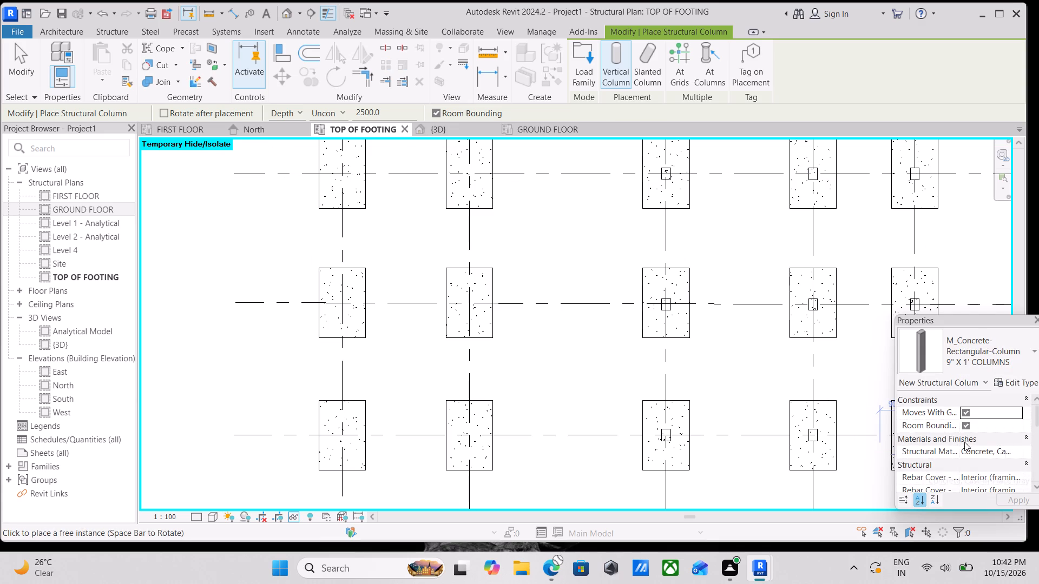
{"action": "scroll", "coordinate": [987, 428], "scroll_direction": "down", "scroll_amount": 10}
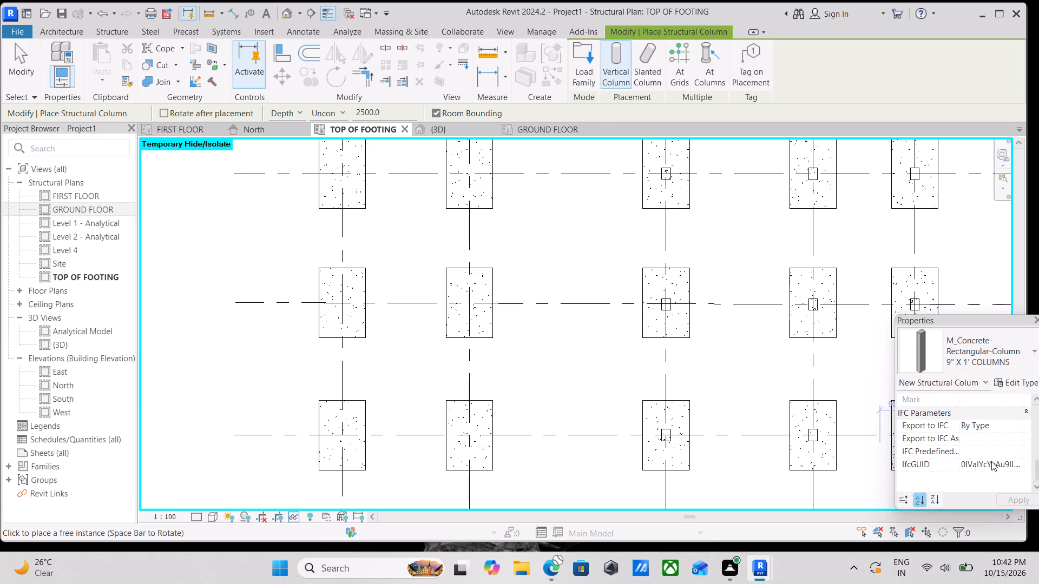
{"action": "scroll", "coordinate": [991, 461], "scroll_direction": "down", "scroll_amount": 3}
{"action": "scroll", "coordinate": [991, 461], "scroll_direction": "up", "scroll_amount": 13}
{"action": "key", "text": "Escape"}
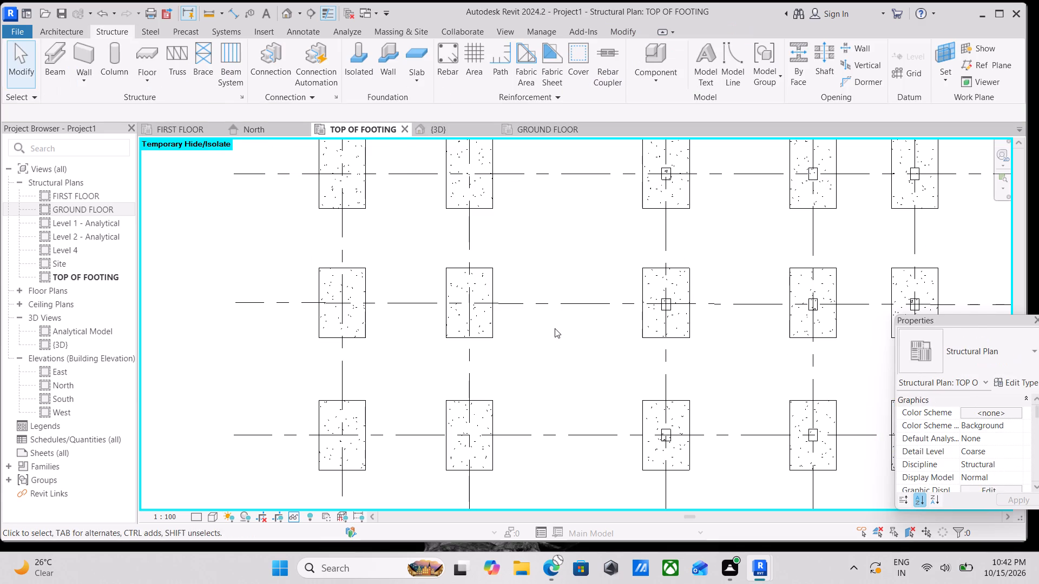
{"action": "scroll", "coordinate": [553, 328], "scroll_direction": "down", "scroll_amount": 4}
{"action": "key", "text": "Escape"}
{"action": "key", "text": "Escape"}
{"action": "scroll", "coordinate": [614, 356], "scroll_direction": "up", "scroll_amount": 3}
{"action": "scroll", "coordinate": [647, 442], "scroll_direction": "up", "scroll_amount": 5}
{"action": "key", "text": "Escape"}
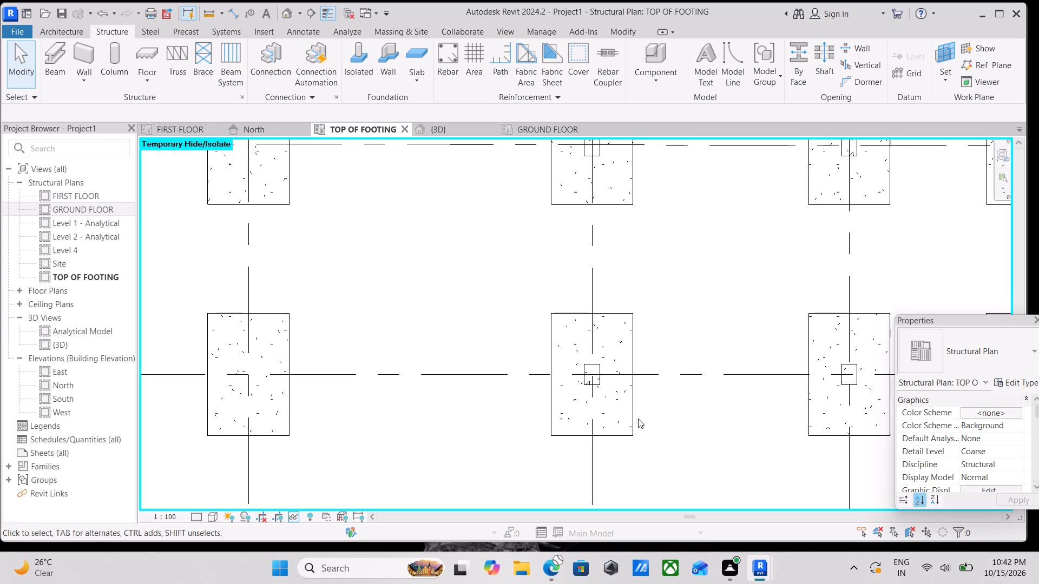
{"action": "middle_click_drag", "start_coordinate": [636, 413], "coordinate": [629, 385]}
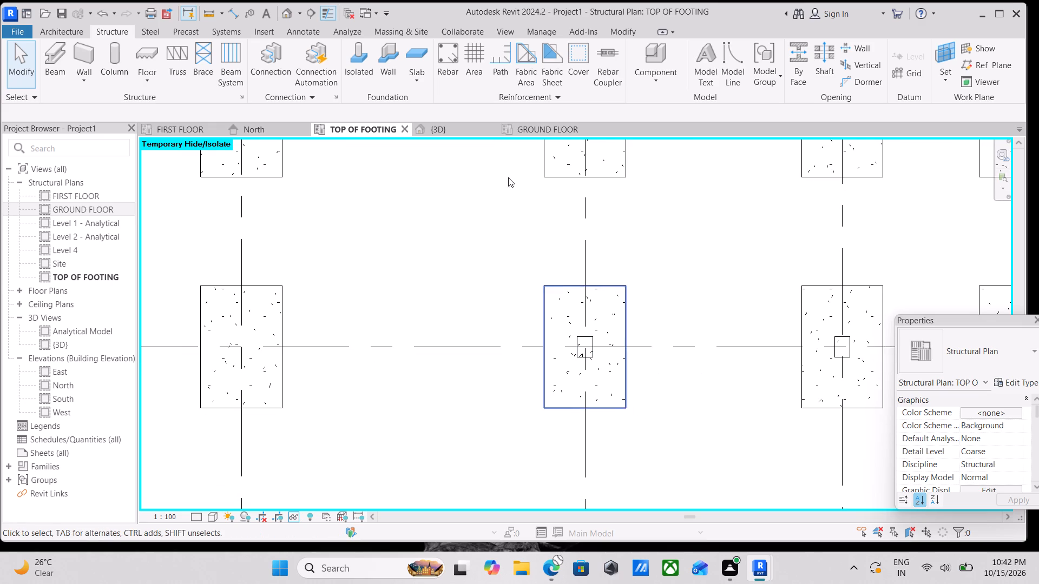
In the 3D view, examine the columns and footings from the back, isometric and top directions.
{"action": "left_click", "coordinate": [462, 132]}
{"action": "scroll", "coordinate": [481, 383], "scroll_direction": "down", "scroll_amount": 3}
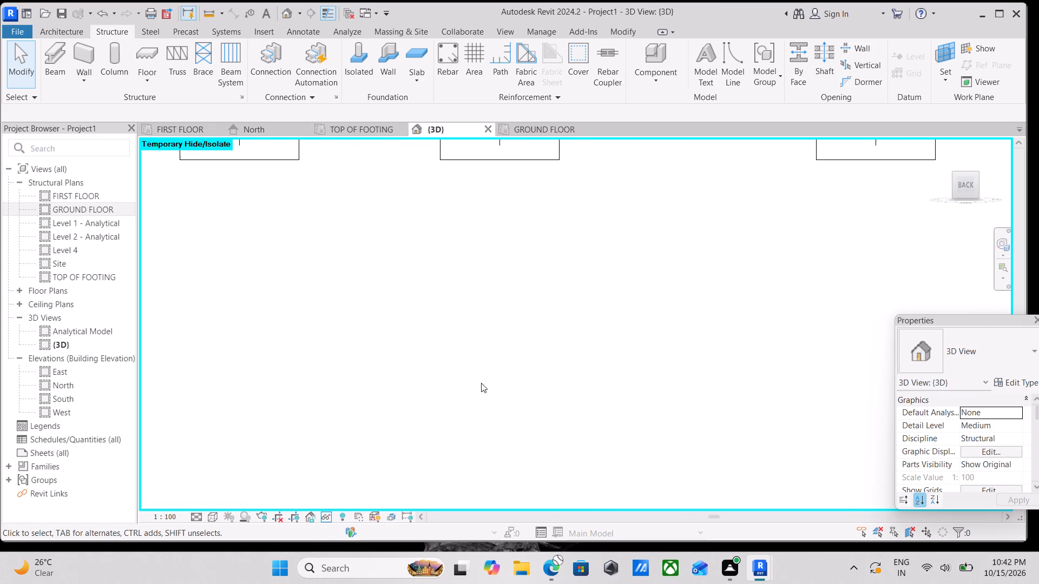
{"action": "scroll", "coordinate": [481, 383], "scroll_direction": "down", "scroll_amount": 7}
{"action": "middle_click_drag", "start_coordinate": [481, 349], "coordinate": [490, 428]}
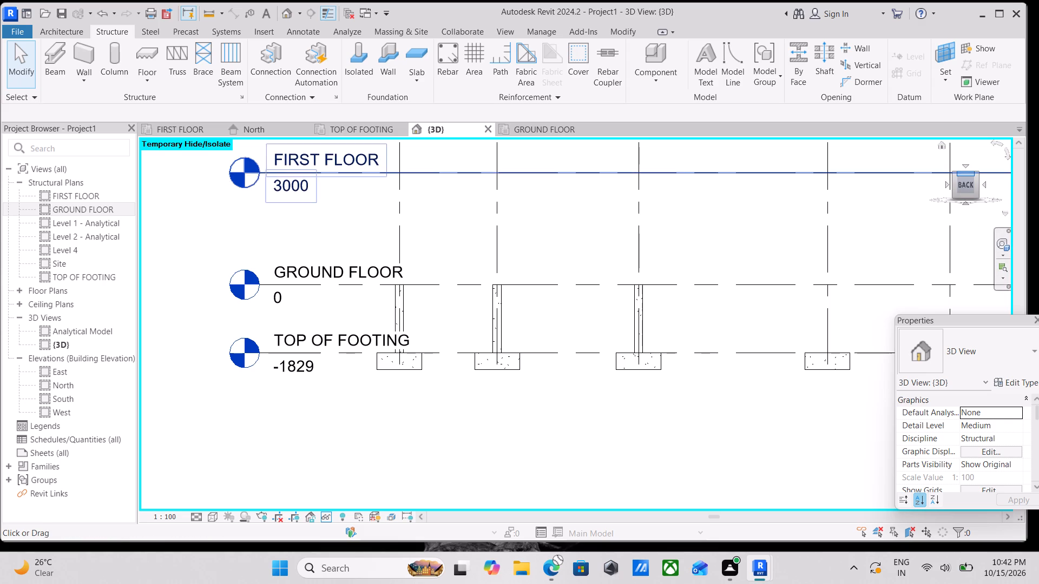
{"action": "left_click", "coordinate": [955, 174]}
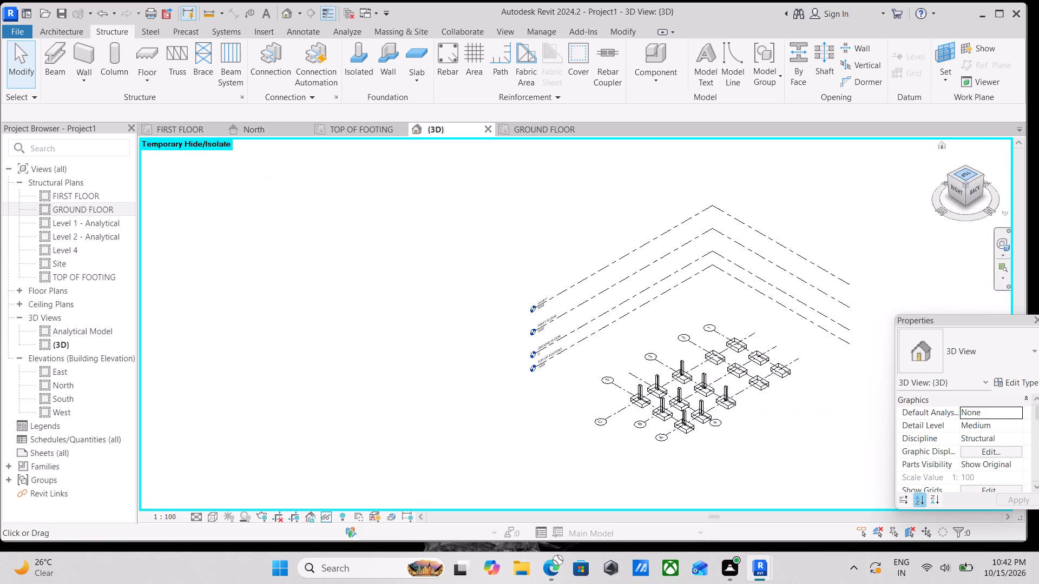
{"action": "left_click", "coordinate": [972, 174]}
{"action": "scroll", "coordinate": [541, 410], "scroll_direction": "up", "scroll_amount": 4}
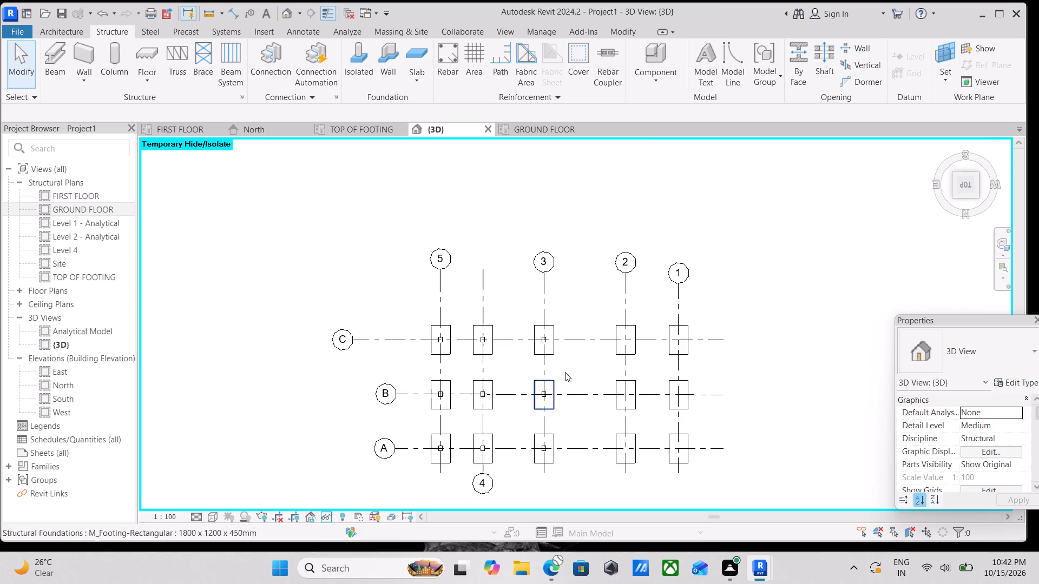
{"action": "scroll", "coordinate": [584, 350], "scroll_direction": "up", "scroll_amount": 5}
{"action": "scroll", "coordinate": [587, 298], "scroll_direction": "up", "scroll_amount": 4}
Place 9" X 1' structural columns from GROUND FLOOR with depth to TOP OF FOOTING where grid 2 meets grids A, B and C.
{"action": "type", "text": "CS"}
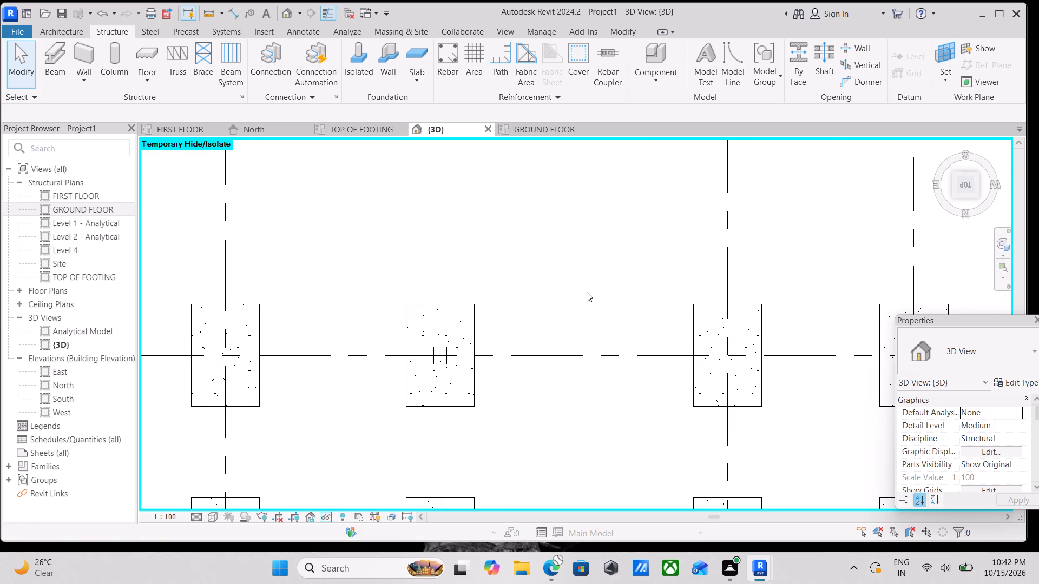
{"action": "scroll", "coordinate": [565, 264], "scroll_direction": "down", "scroll_amount": 6}
{"action": "middle_click_drag", "start_coordinate": [572, 268], "coordinate": [746, 339]}
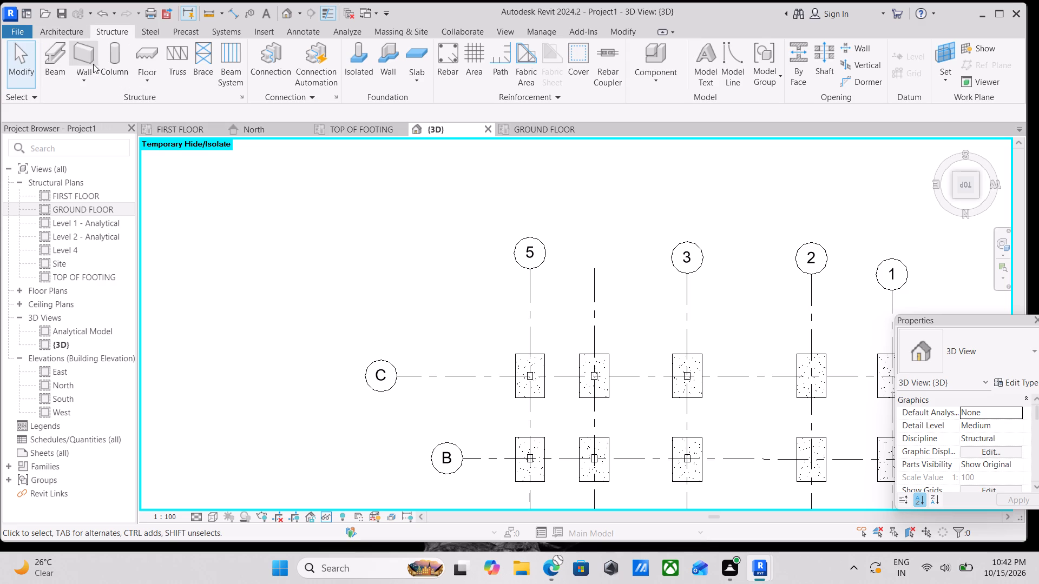
{"action": "left_click", "coordinate": [108, 69]}
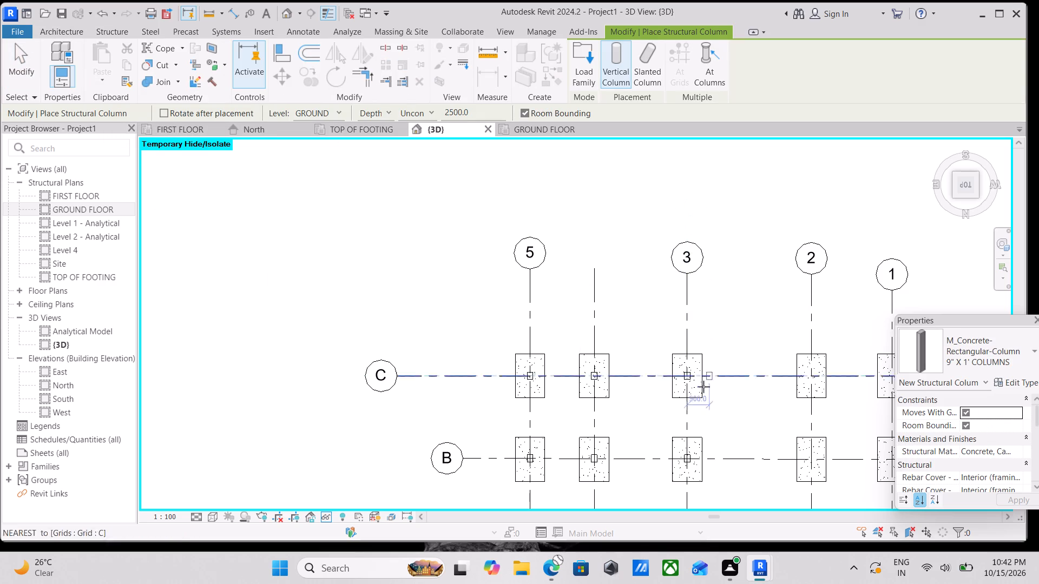
{"action": "middle_click_drag", "start_coordinate": [663, 286], "coordinate": [564, 214]}
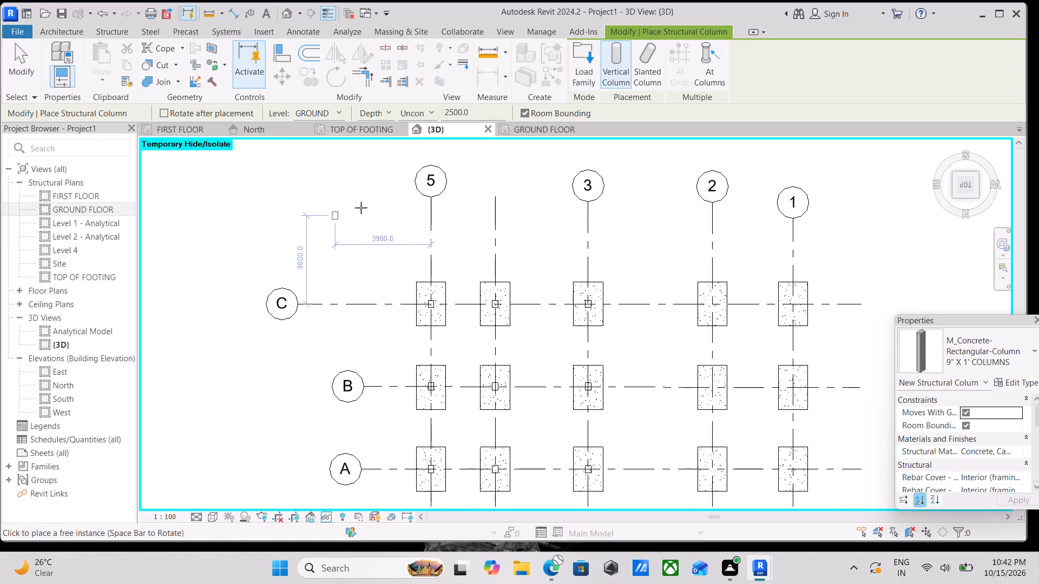
{"action": "left_click", "coordinate": [431, 113]}
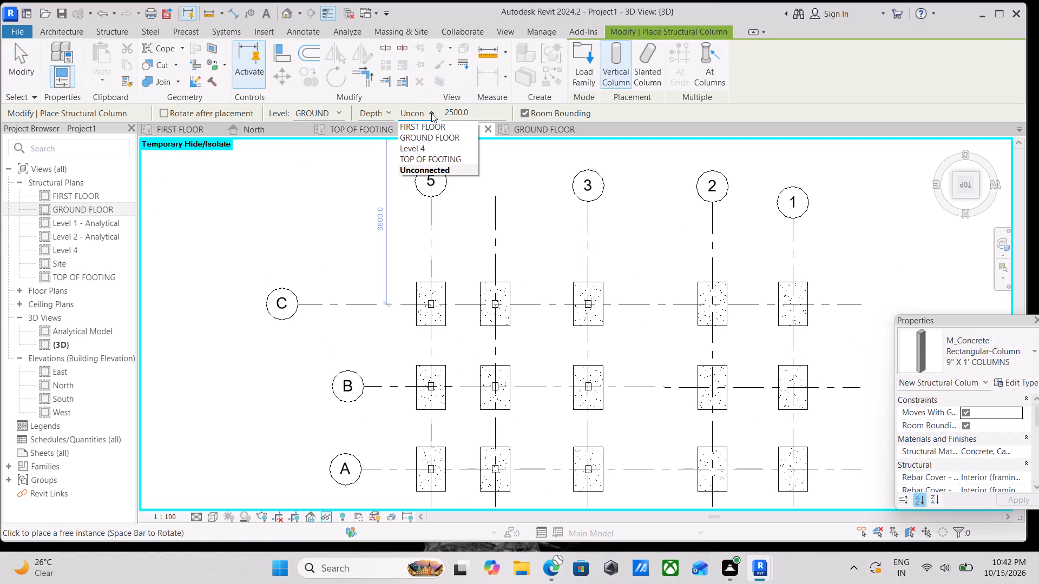
{"action": "left_click", "coordinate": [425, 157]}
{"action": "scroll", "coordinate": [685, 298], "scroll_direction": "down", "scroll_amount": 1}
{"action": "middle_click_drag", "start_coordinate": [678, 280], "coordinate": [633, 205]}
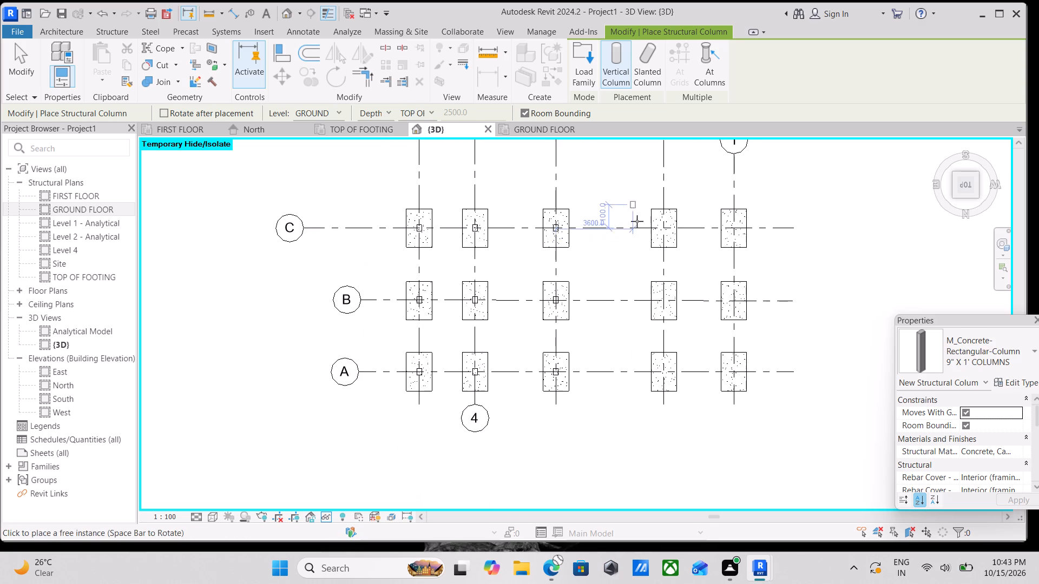
{"action": "scroll", "coordinate": [670, 374], "scroll_direction": "up", "scroll_amount": 3}
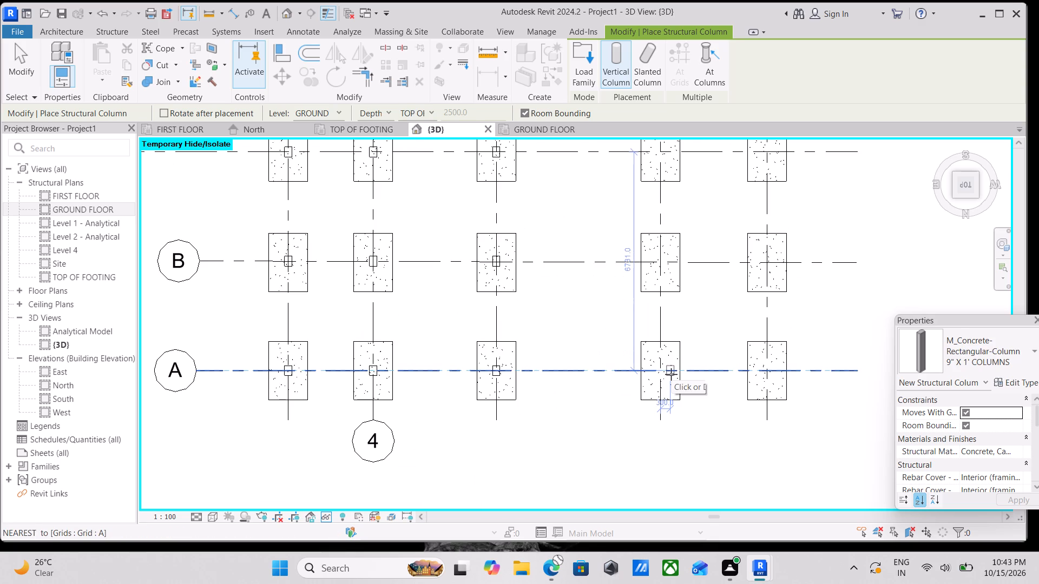
{"action": "scroll", "coordinate": [671, 374], "scroll_direction": "up", "scroll_amount": 1}
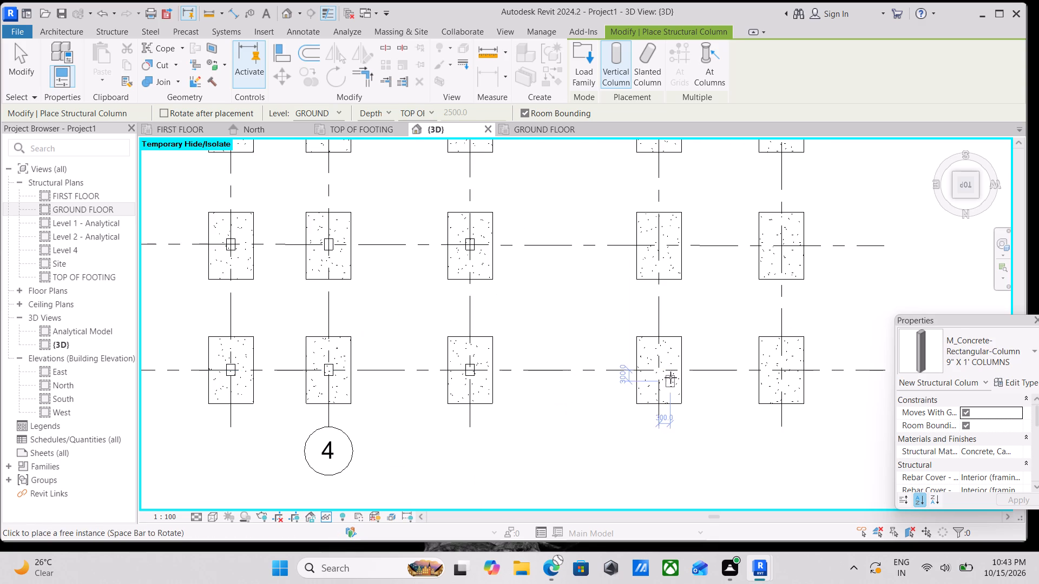
{"action": "left_click", "coordinate": [663, 370]}
{"action": "middle_click_drag", "start_coordinate": [676, 321], "coordinate": [669, 423]}
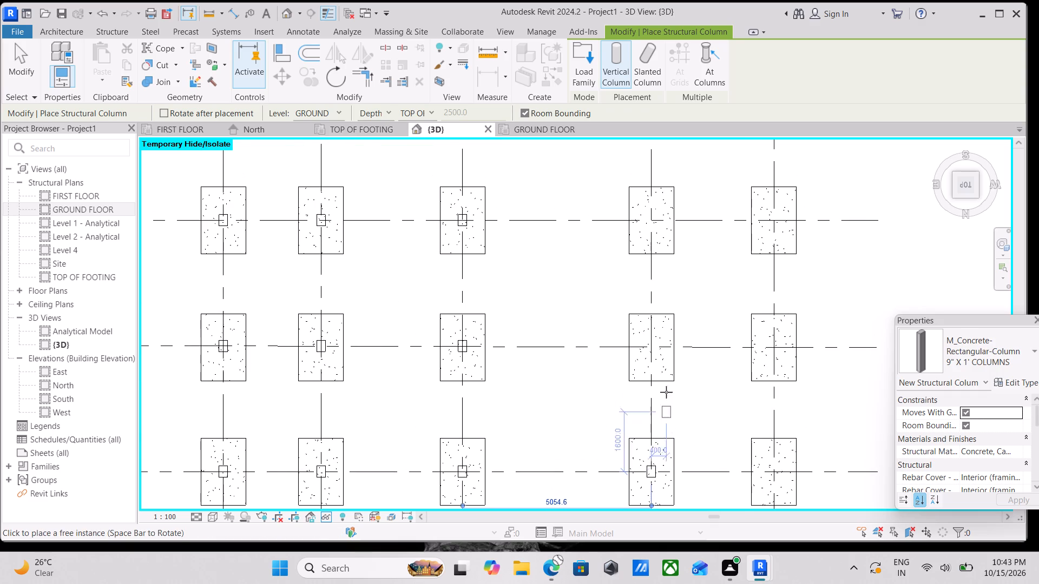
{"action": "left_click", "coordinate": [653, 345]}
{"action": "middle_click_drag", "start_coordinate": [657, 344], "coordinate": [649, 490]}
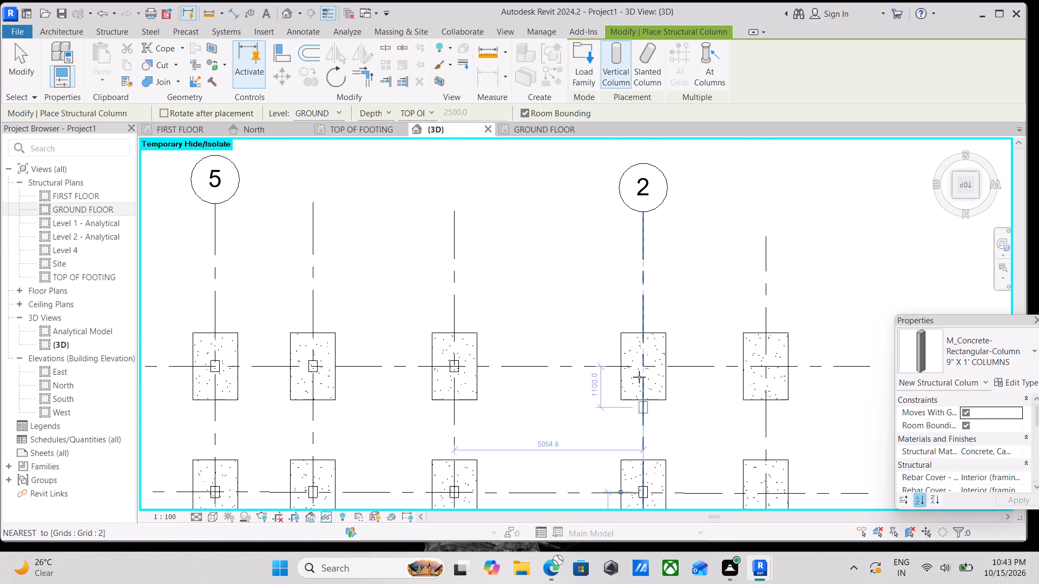
{"action": "left_click", "coordinate": [641, 367]}
Place the same 9" X 1' columns where grid 1 meets grids C, B and A, and end column placement.
{"action": "middle_click_drag", "start_coordinate": [708, 434], "coordinate": [573, 412]}
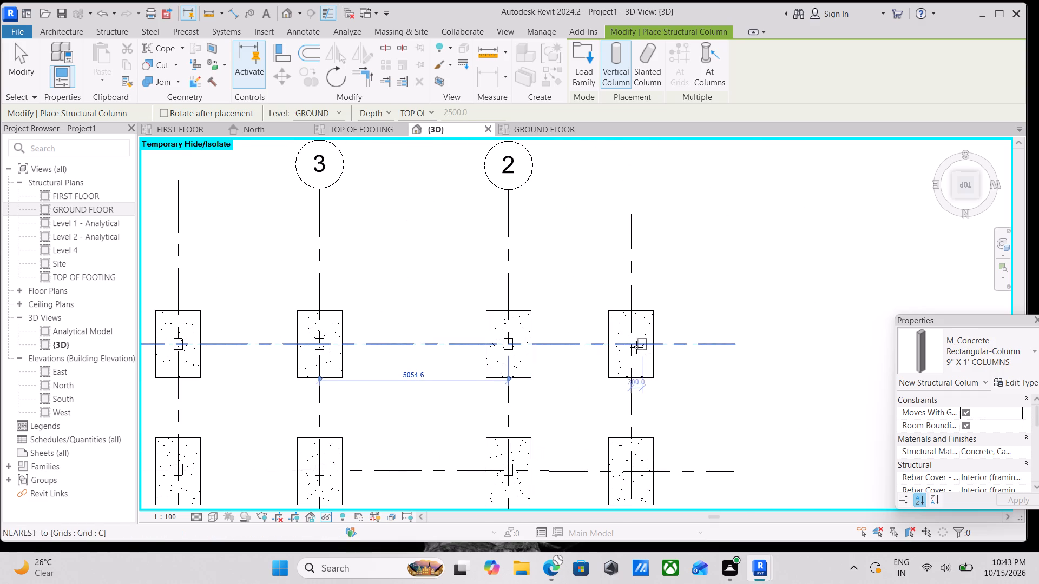
{"action": "left_click", "coordinate": [630, 347]}
{"action": "scroll", "coordinate": [650, 463], "scroll_direction": "down", "scroll_amount": 1}
{"action": "middle_click_drag", "start_coordinate": [650, 461], "coordinate": [654, 365]}
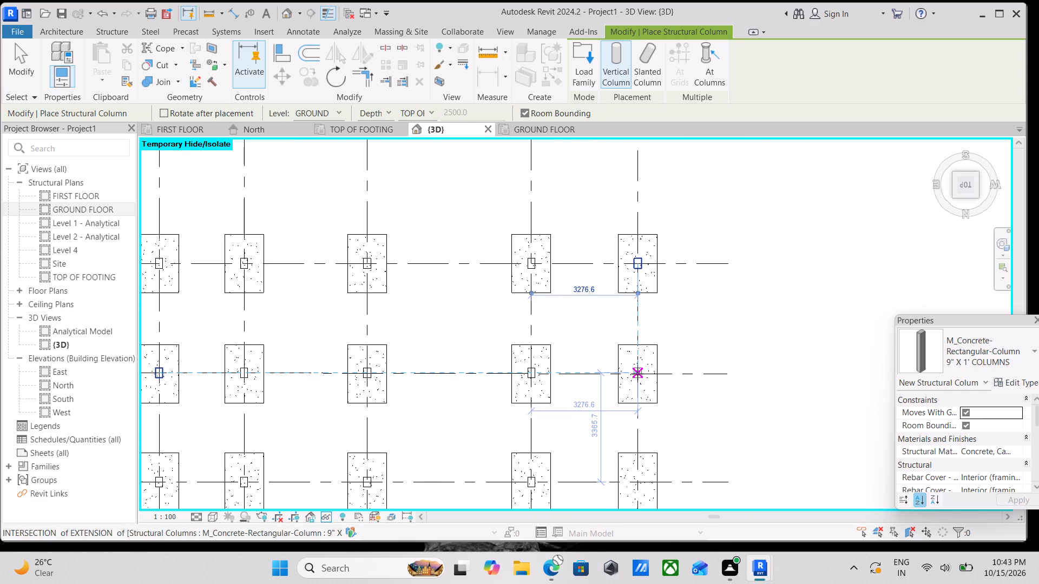
{"action": "left_click", "coordinate": [637, 374]}
{"action": "middle_click_drag", "start_coordinate": [785, 466], "coordinate": [744, 346]}
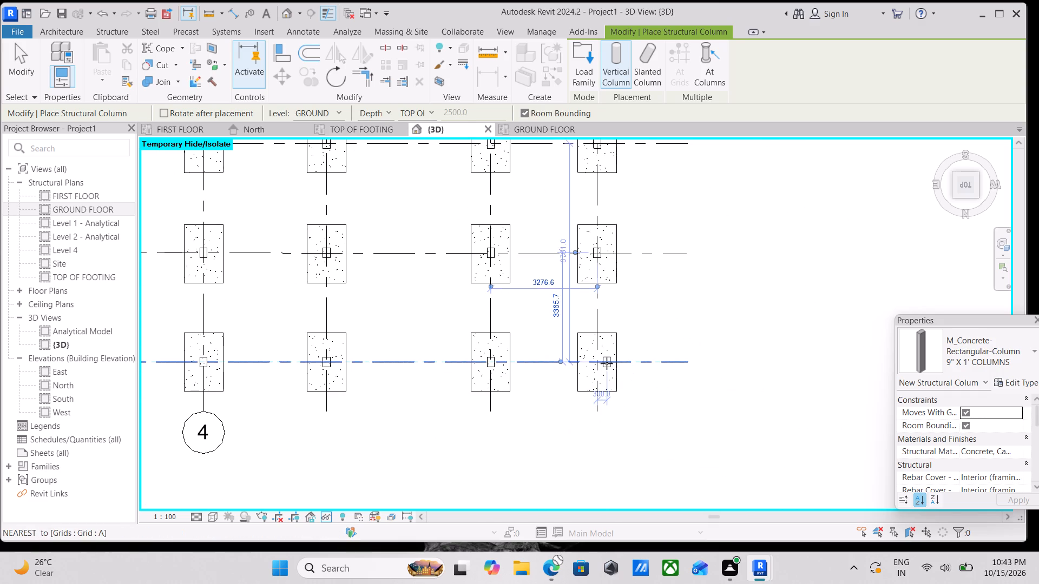
{"action": "left_click", "coordinate": [597, 363]}
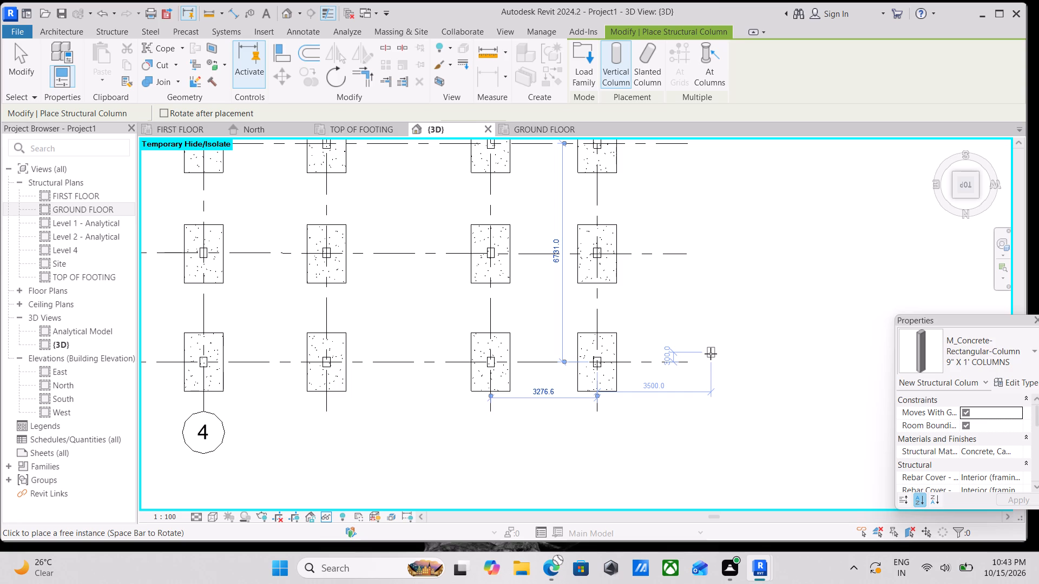
{"action": "scroll", "coordinate": [545, 275], "scroll_direction": "up", "scroll_amount": 2}
{"action": "key", "text": "Escape"}
{"action": "scroll", "coordinate": [563, 250], "scroll_direction": "down", "scroll_amount": 2}
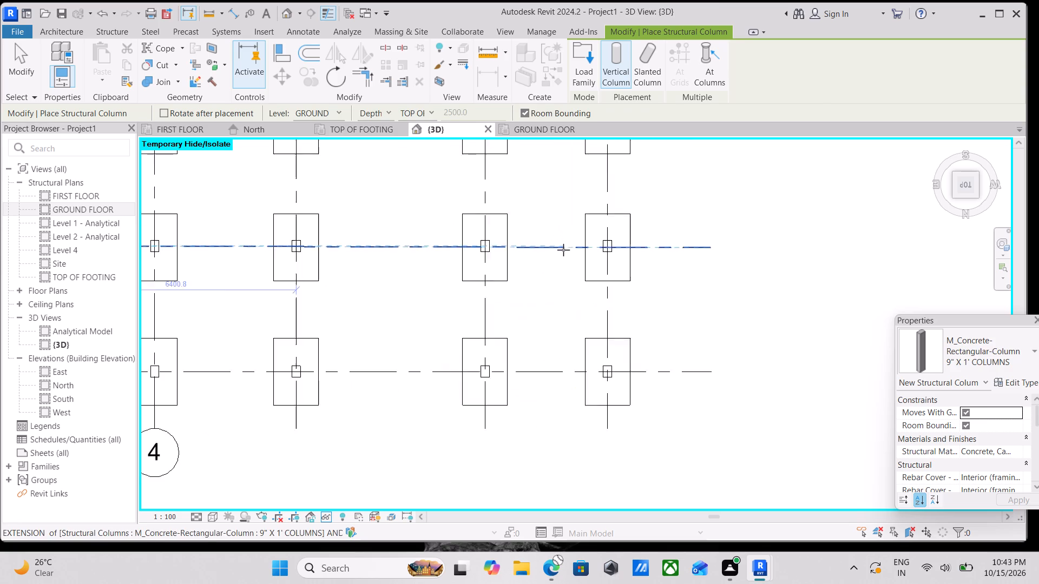
{"action": "key", "text": "Escape"}
Orient the 3D view to the back-left isometric and set its visual style to Shaded.
{"action": "scroll", "coordinate": [579, 245], "scroll_direction": "down", "scroll_amount": 3}
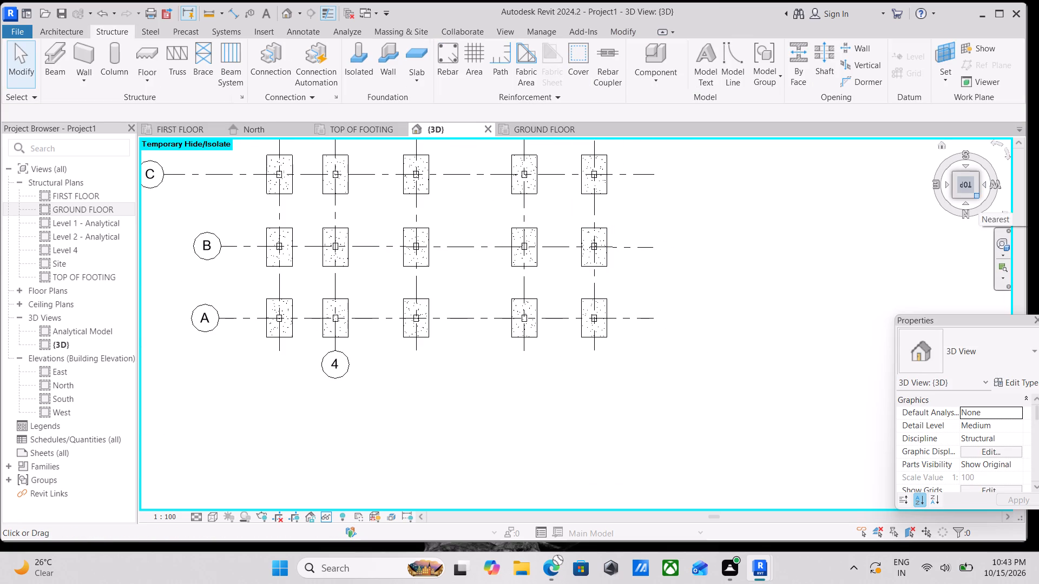
{"action": "left_click", "coordinate": [977, 195]}
{"action": "scroll", "coordinate": [574, 235], "scroll_direction": "up", "scroll_amount": 6}
{"action": "key", "text": "Escape"}
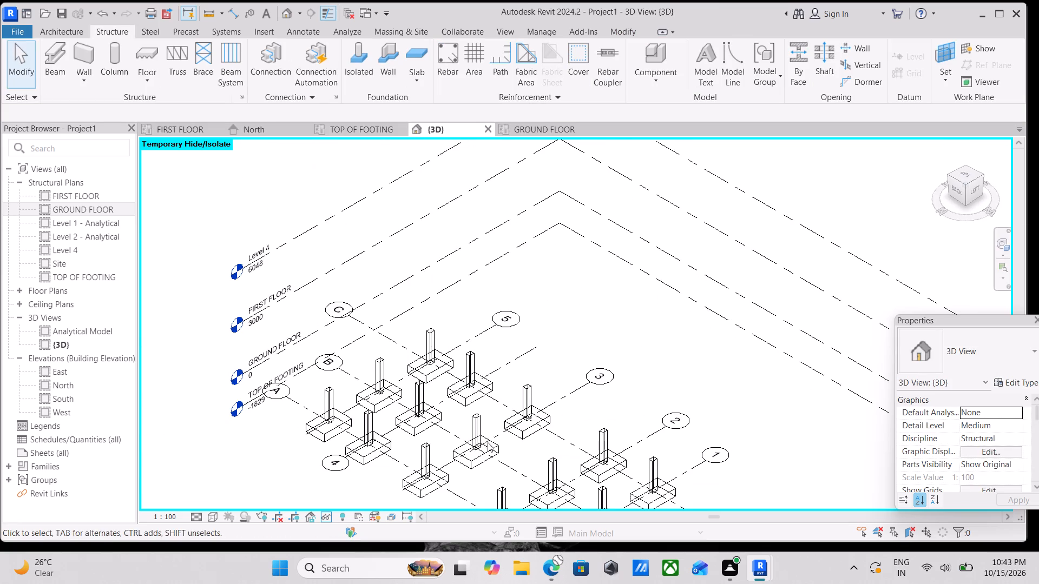
{"action": "middle_click_drag", "start_coordinate": [532, 321], "coordinate": [581, 220]}
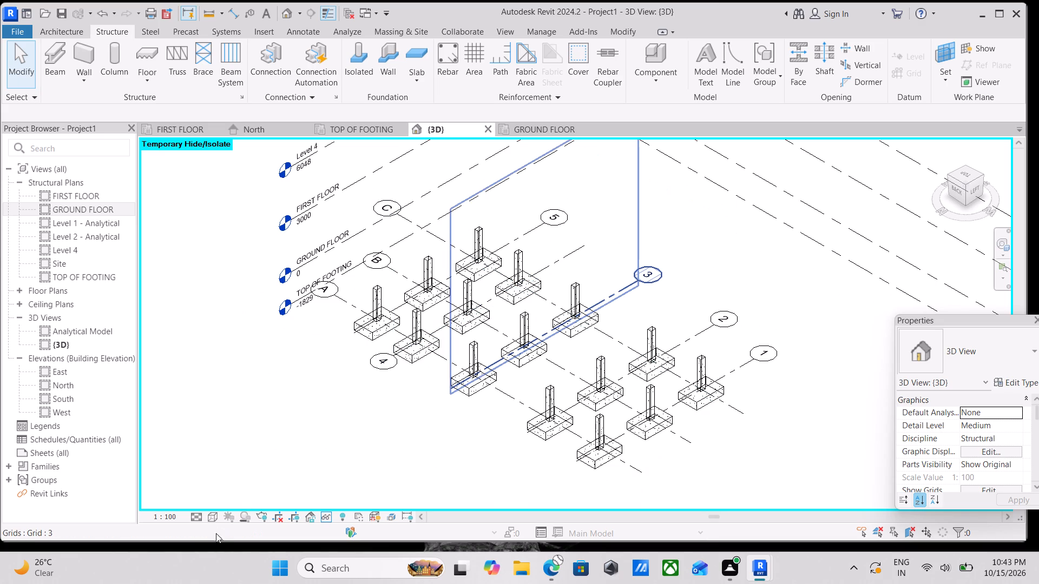
{"action": "left_click", "coordinate": [213, 519]}
{"action": "left_click", "coordinate": [218, 463]}
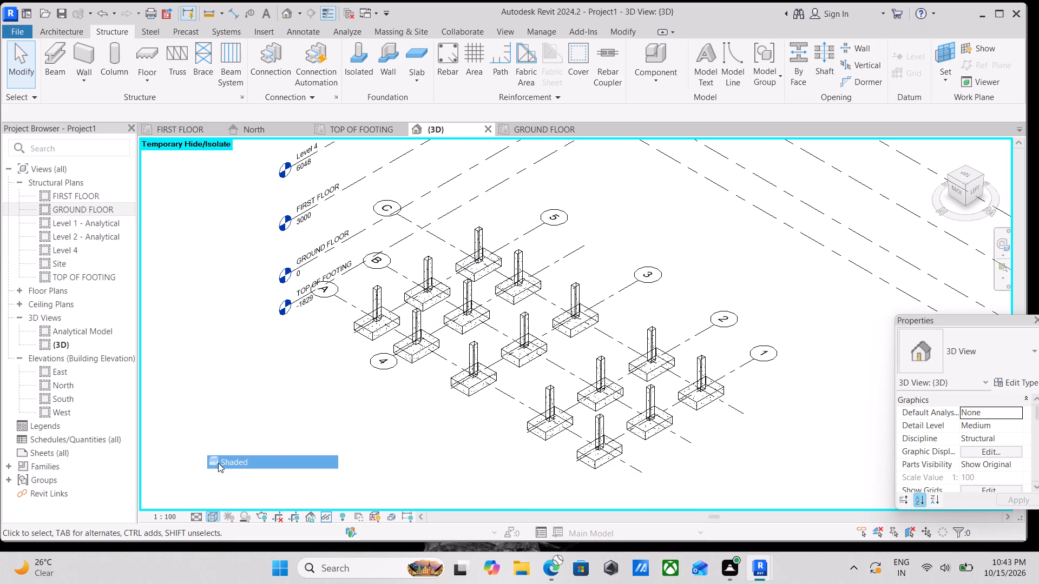
Examine the shaded columns and footings against the levels in isometric and back views.
{"action": "scroll", "coordinate": [532, 447], "scroll_direction": "up", "scroll_amount": 3}
{"action": "scroll", "coordinate": [493, 393], "scroll_direction": "up", "scroll_amount": 4}
{"action": "key", "text": "Escape"}
{"action": "scroll", "coordinate": [390, 325], "scroll_direction": "up", "scroll_amount": 4}
{"action": "scroll", "coordinate": [393, 323], "scroll_direction": "down", "scroll_amount": 8}
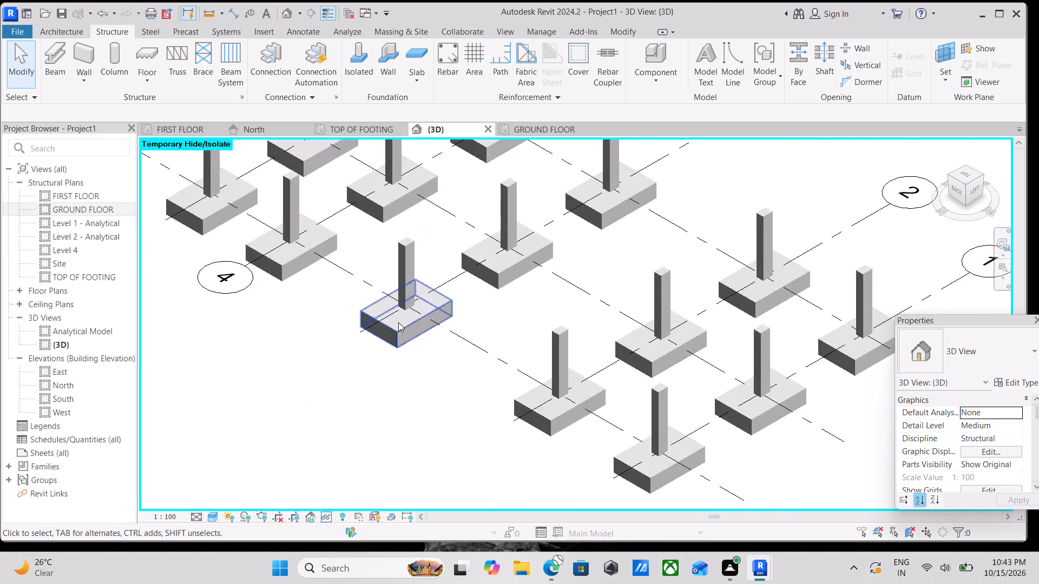
{"action": "scroll", "coordinate": [398, 322], "scroll_direction": "down", "scroll_amount": 4}
{"action": "left_click", "coordinate": [952, 185]}
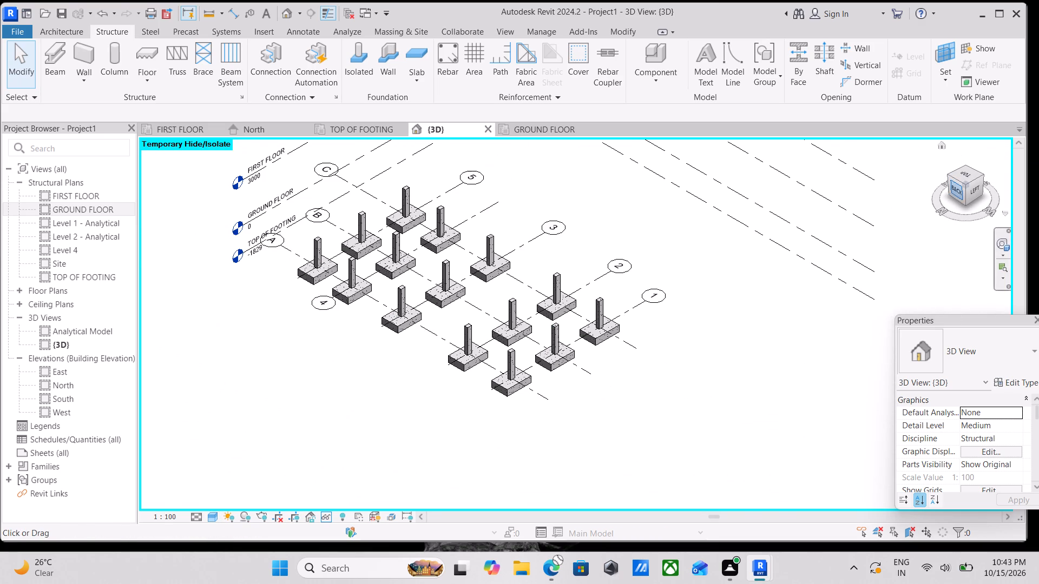
{"action": "scroll", "coordinate": [555, 308], "scroll_direction": "up", "scroll_amount": 9}
{"action": "scroll", "coordinate": [511, 359], "scroll_direction": "up", "scroll_amount": 3}
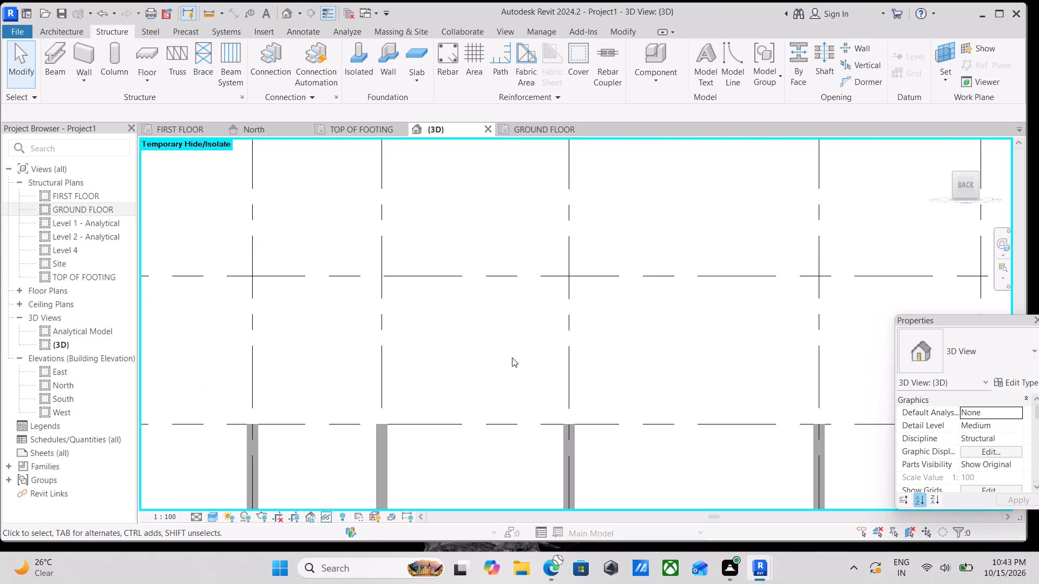
{"action": "left_click", "coordinate": [979, 175]}
{"action": "scroll", "coordinate": [789, 244], "scroll_direction": "up", "scroll_amount": 4}
{"action": "middle_click_drag", "start_coordinate": [543, 339], "coordinate": [583, 262]}
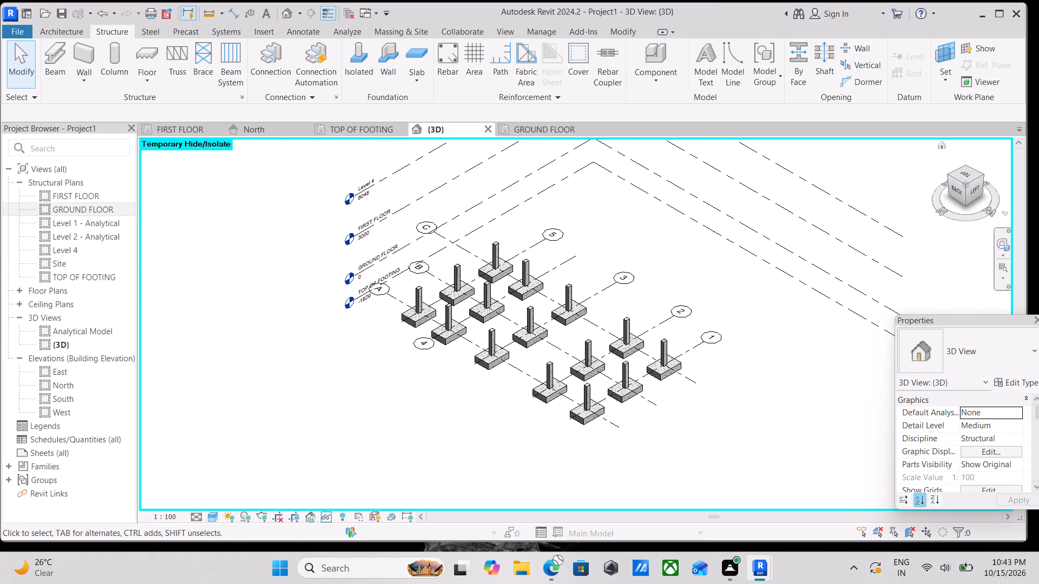
Examine the column and footing layout against grids A to C and 1 to 5 in the top view.
{"action": "left_click", "coordinate": [972, 173]}
{"action": "scroll", "coordinate": [975, 203], "scroll_direction": "up", "scroll_amount": 2}
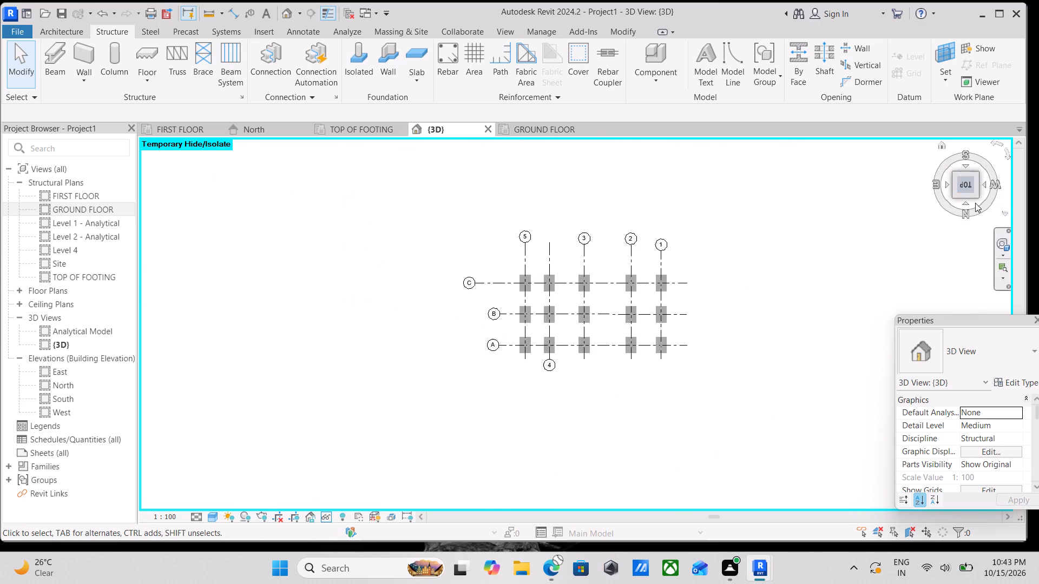
{"action": "scroll", "coordinate": [975, 203], "scroll_direction": "up", "scroll_amount": 3}
{"action": "scroll", "coordinate": [756, 290], "scroll_direction": "down", "scroll_amount": 1}
{"action": "middle_click_drag", "start_coordinate": [759, 267], "coordinate": [818, 164]}
{"action": "scroll", "coordinate": [640, 359], "scroll_direction": "up", "scroll_amount": 4}
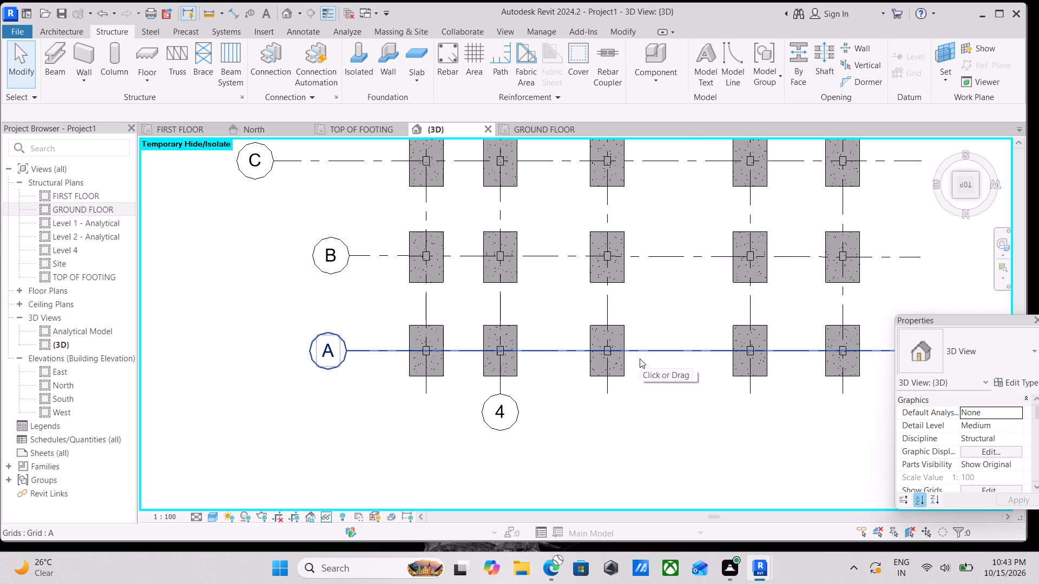
{"action": "scroll", "coordinate": [476, 333], "scroll_direction": "down", "scroll_amount": 2}
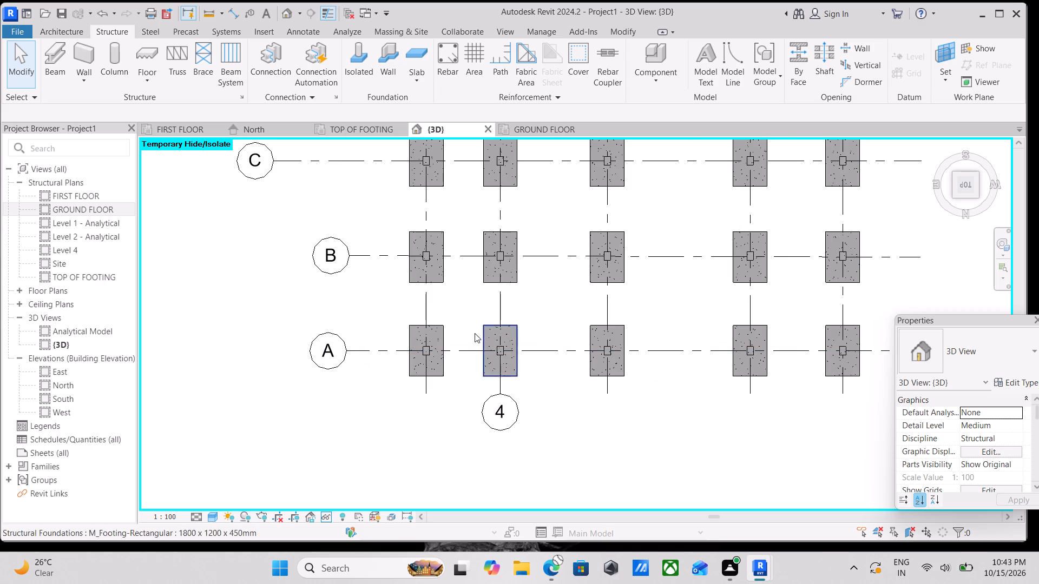
Examine the shaded columns and footings with grids and levels in the back-left isometric view.
{"action": "scroll", "coordinate": [475, 333], "scroll_direction": "down", "scroll_amount": 6}
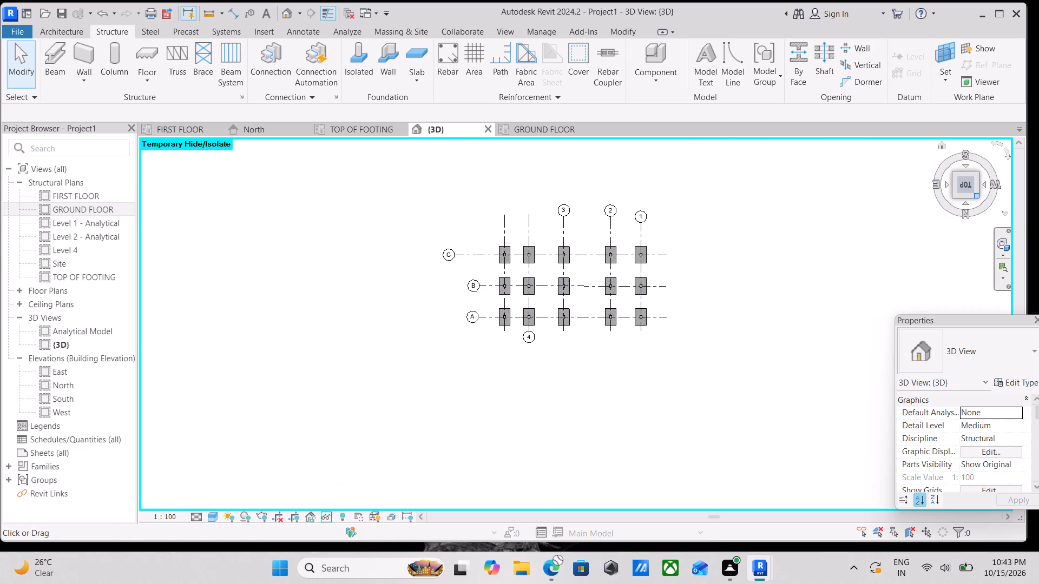
{"action": "left_click", "coordinate": [977, 198]}
{"action": "scroll", "coordinate": [633, 286], "scroll_direction": "up", "scroll_amount": 9}
{"action": "middle_click_drag", "start_coordinate": [588, 284], "coordinate": [728, 177]}
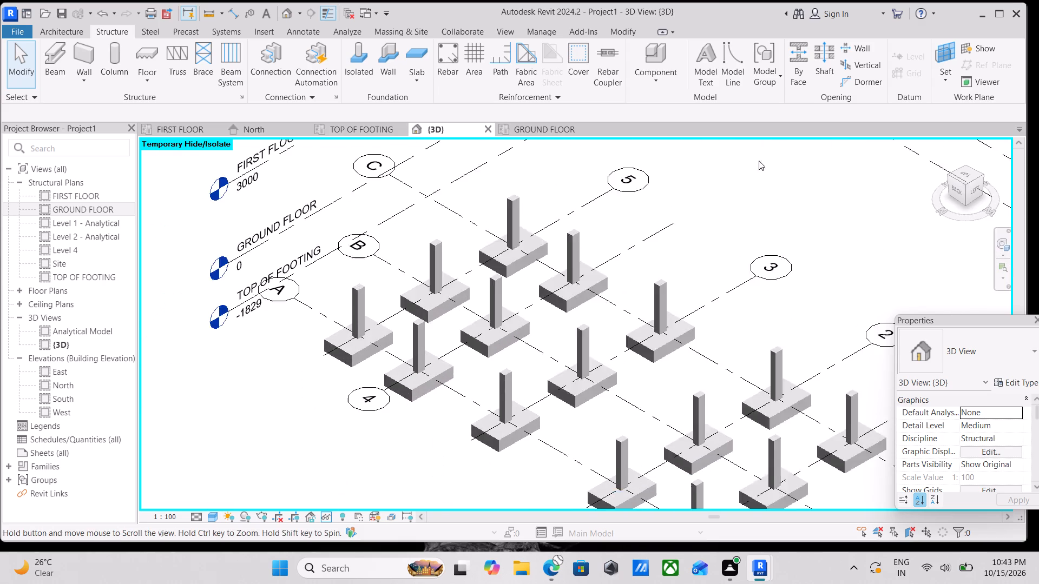
{"action": "scroll", "coordinate": [683, 308], "scroll_direction": "down", "scroll_amount": 3}
{"action": "middle_click_drag", "start_coordinate": [682, 289], "coordinate": [692, 226]}
{"action": "scroll", "coordinate": [724, 317], "scroll_direction": "down", "scroll_amount": 2}
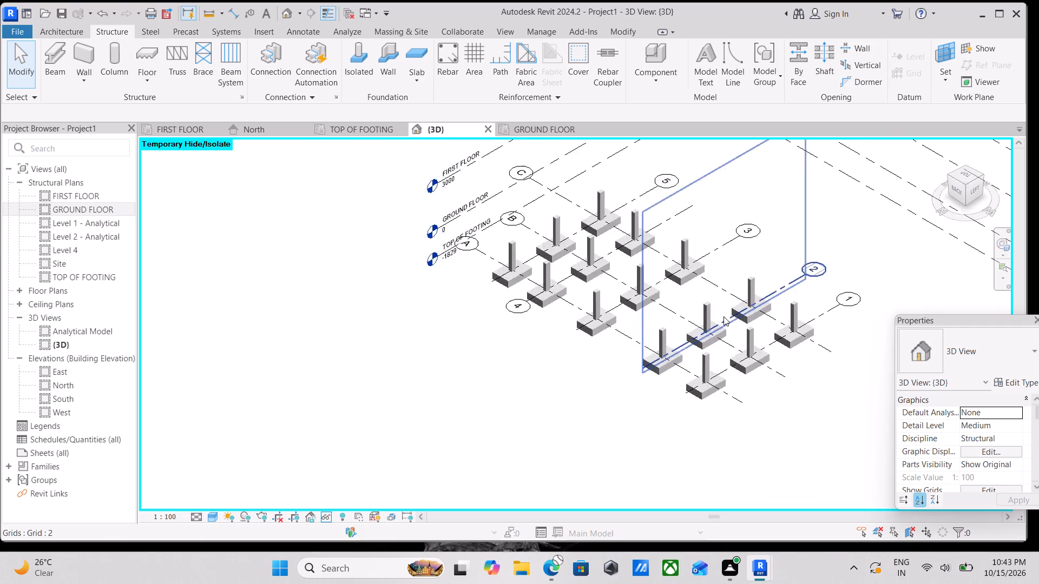
{"action": "scroll", "coordinate": [724, 316], "scroll_direction": "down", "scroll_amount": 1}
{"action": "middle_click_drag", "start_coordinate": [724, 316], "coordinate": [716, 279]}
Examine the column heights against the levels from the left side, rotated angles and the back.
{"action": "left_click", "coordinate": [974, 185]}
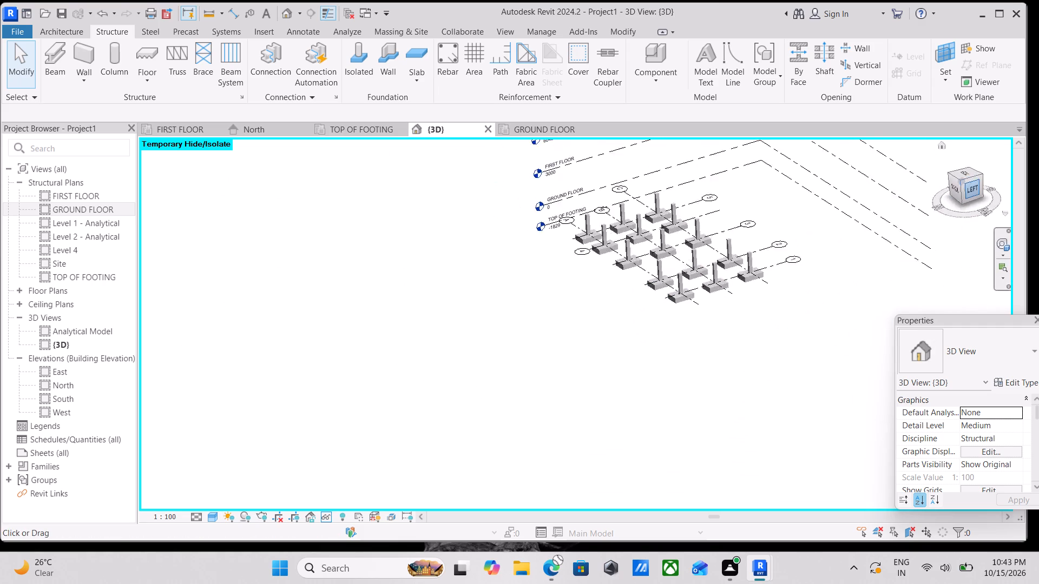
{"action": "scroll", "coordinate": [699, 295], "scroll_direction": "up", "scroll_amount": 5}
{"action": "scroll", "coordinate": [542, 391], "scroll_direction": "up", "scroll_amount": 3}
{"action": "scroll", "coordinate": [430, 393], "scroll_direction": "down", "scroll_amount": 4}
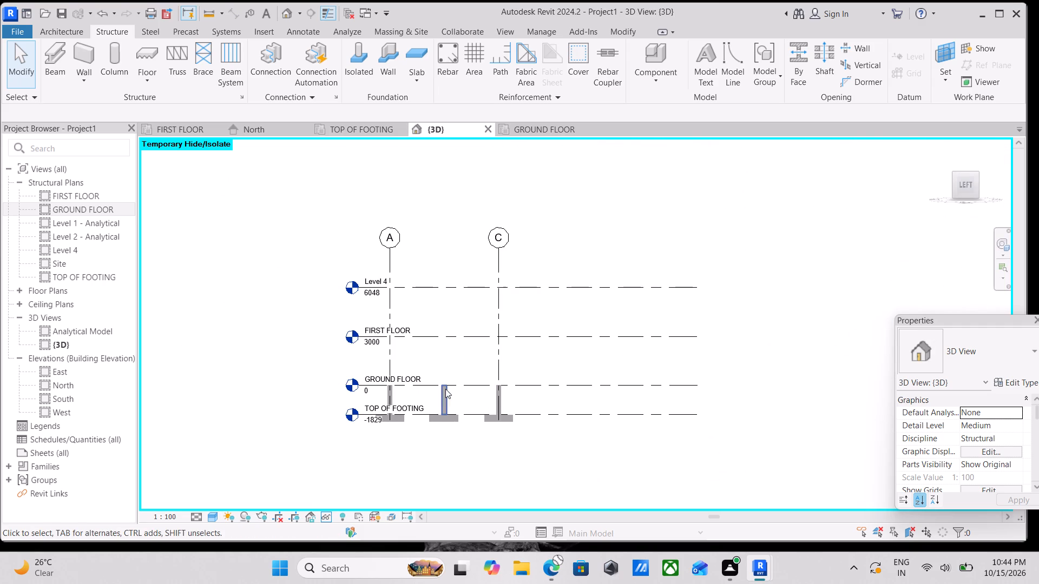
{"action": "middle_click_drag", "start_coordinate": [452, 344], "coordinate": [466, 412], "text": "shift"}
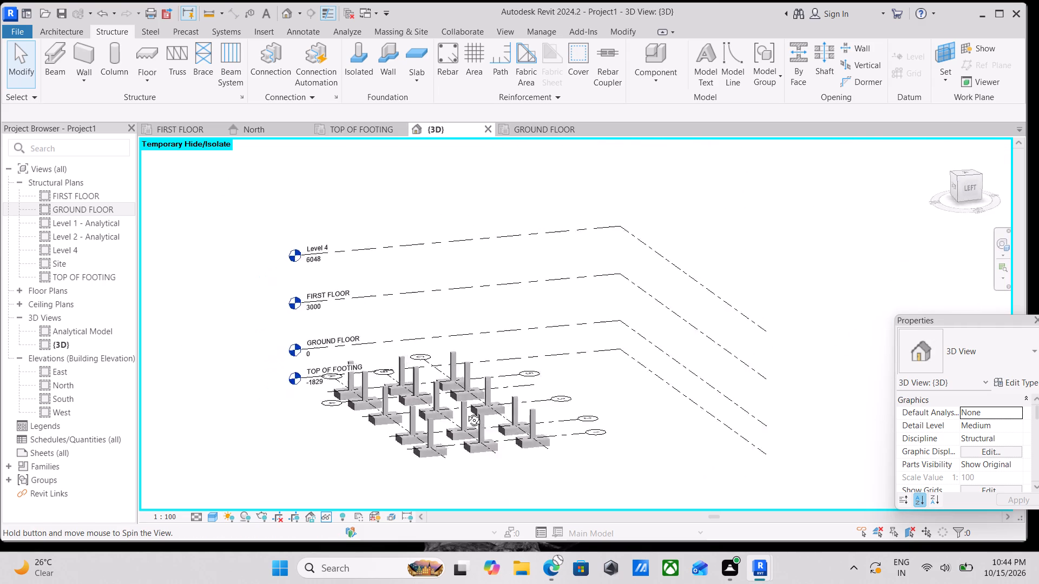
{"action": "middle_click_drag", "start_coordinate": [466, 412], "coordinate": [701, 487], "text": "shift"}
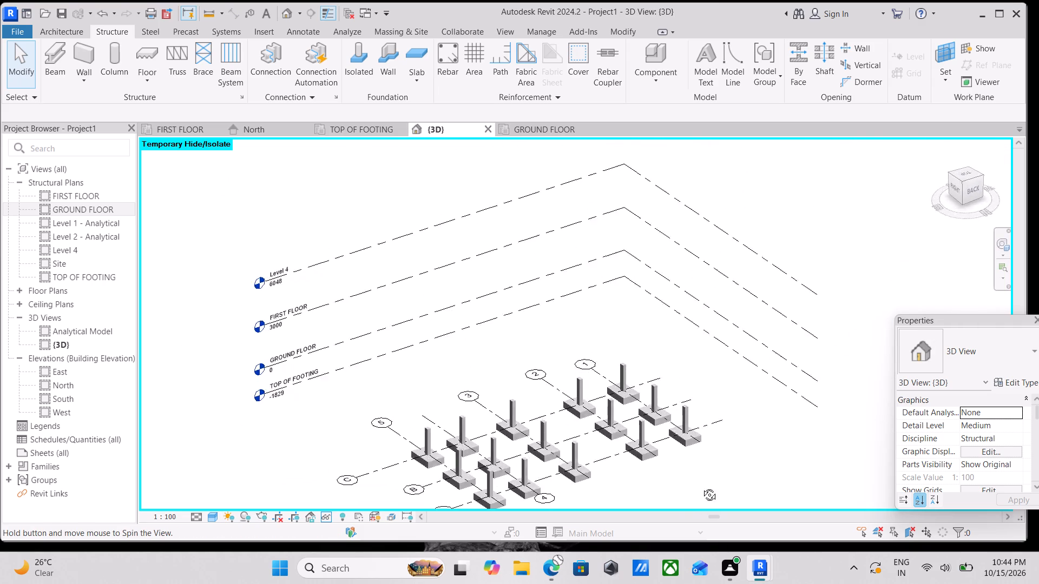
{"action": "middle_click_drag", "start_coordinate": [701, 487], "coordinate": [639, 336], "text": "shift"}
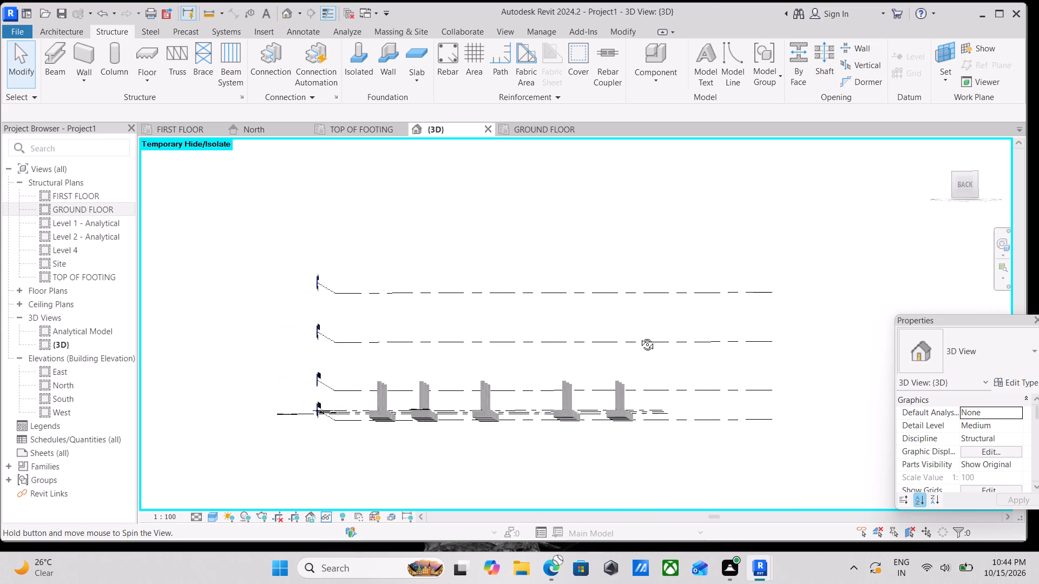
{"action": "middle_click_drag", "start_coordinate": [639, 336], "coordinate": [640, 359], "text": "shift"}
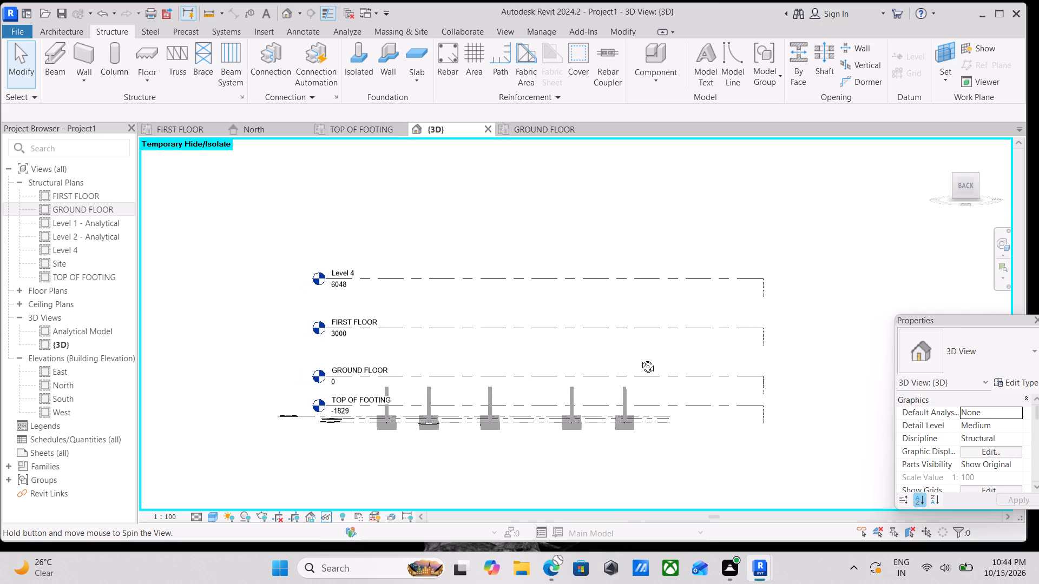
{"action": "middle_click_drag", "start_coordinate": [640, 359], "coordinate": [644, 347], "text": "shift"}
{"action": "scroll", "coordinate": [678, 368], "scroll_direction": "down", "scroll_amount": 2}
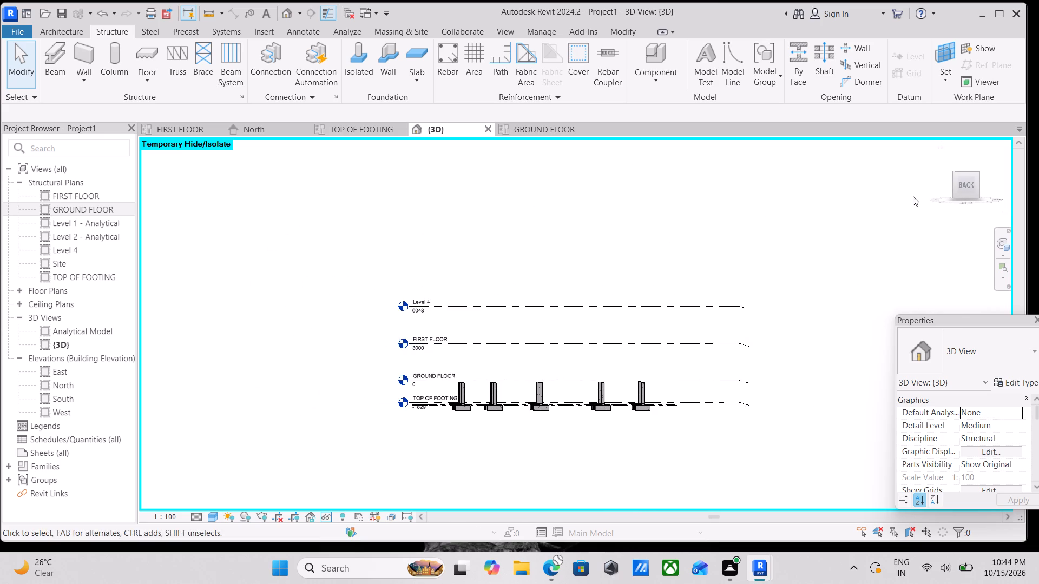
In the GROUND FLOOR structural plan, temporarily hide the linked AutoCAD drawing.
{"action": "left_click", "coordinate": [535, 128]}
{"action": "scroll", "coordinate": [540, 188], "scroll_direction": "down", "scroll_amount": 3}
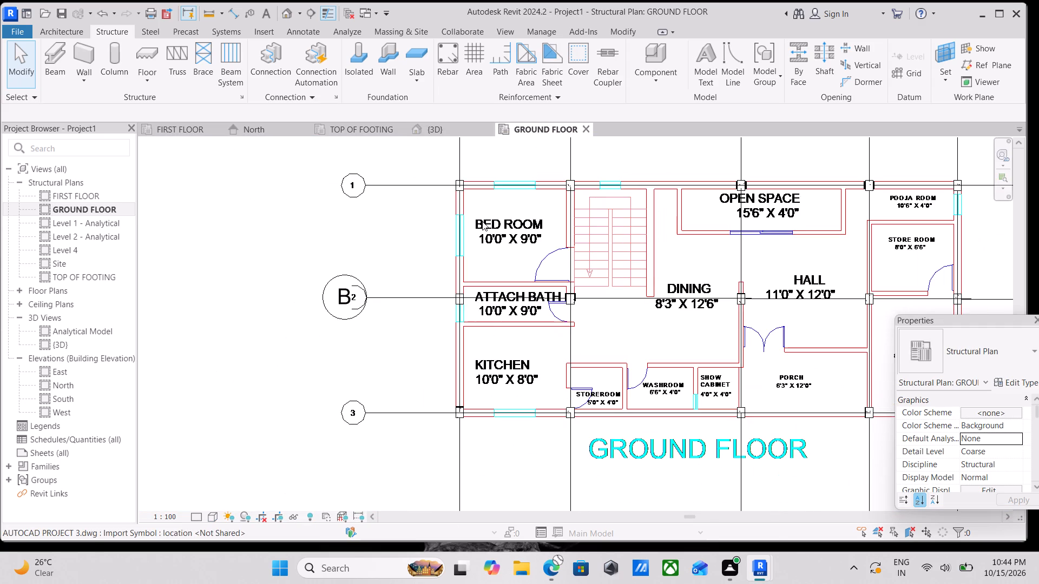
{"action": "scroll", "coordinate": [446, 213], "scroll_direction": "up", "scroll_amount": 7}
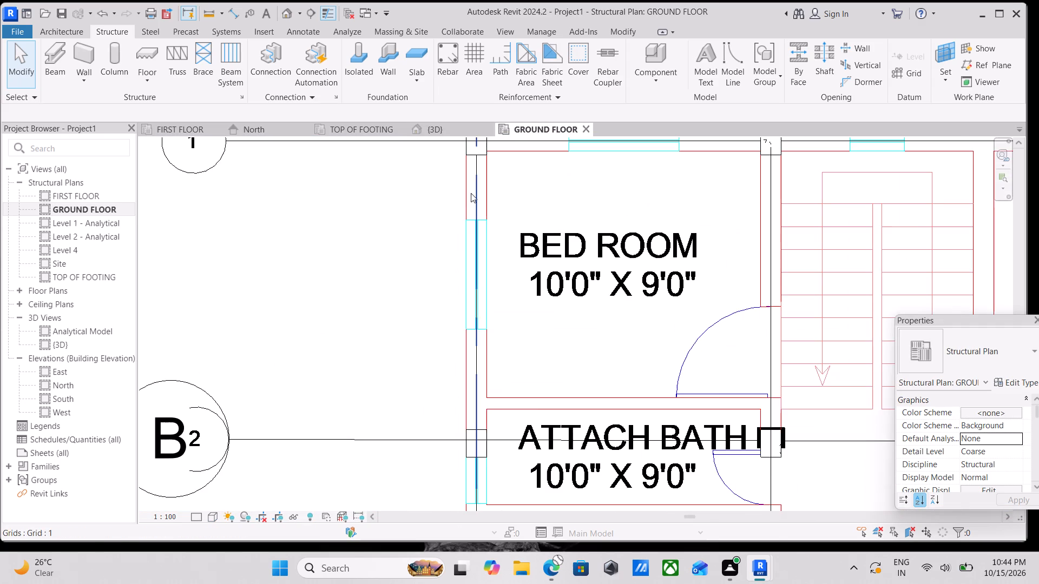
{"action": "key", "text": "Escape"}
{"action": "left_click", "coordinate": [465, 197]}
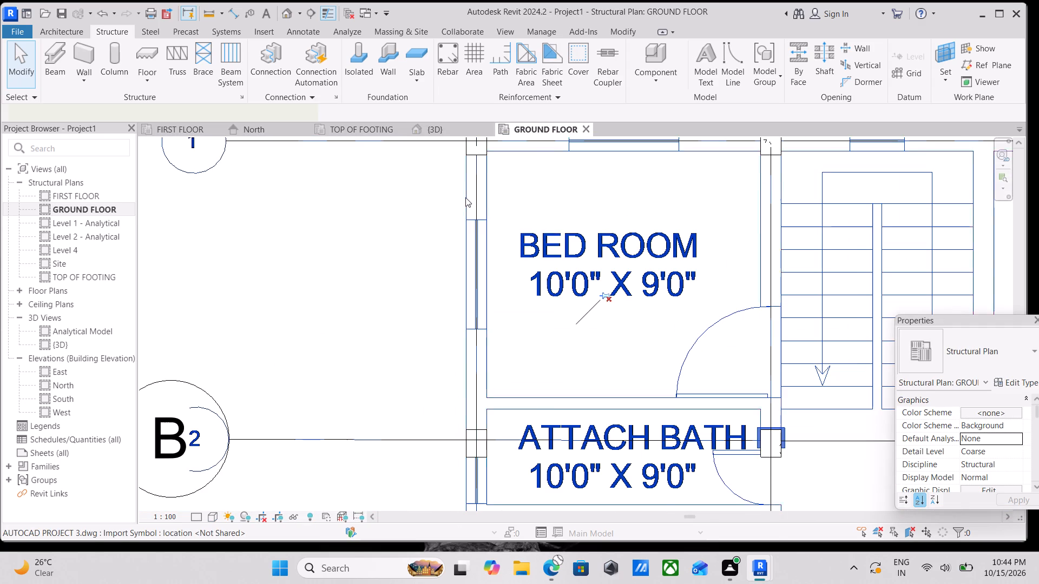
{"action": "type", "text": "HH"}
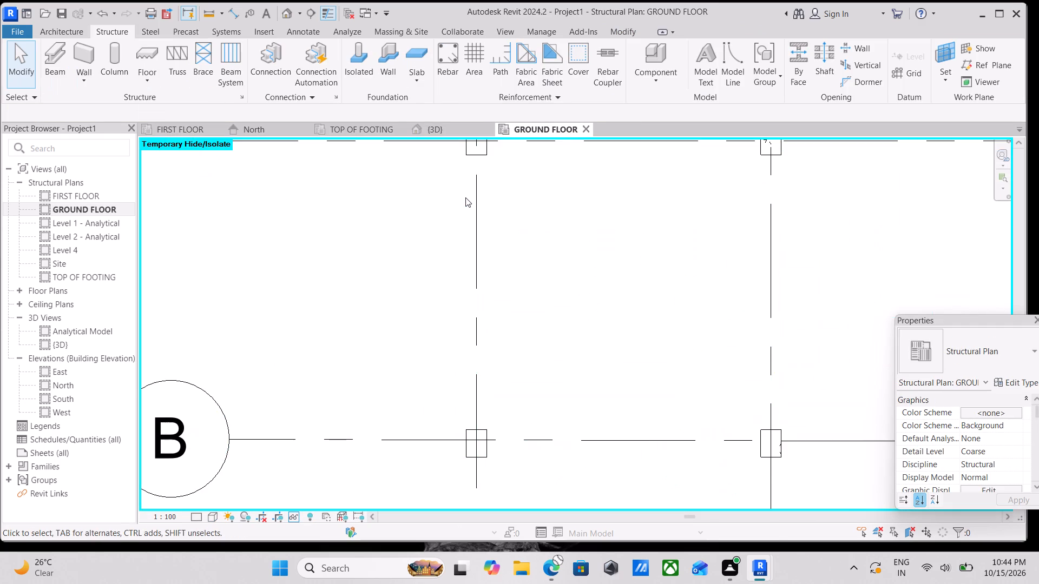
Place an M_Concrete-Rectangular Beam, 300 x 600mm, along grid 1 between the columns at grids A and B, and end beam placement.
{"action": "scroll", "coordinate": [465, 197], "scroll_direction": "down", "scroll_amount": 10}
{"action": "scroll", "coordinate": [518, 216], "scroll_direction": "up", "scroll_amount": 1}
{"action": "middle_click_drag", "start_coordinate": [518, 215], "coordinate": [511, 193]}
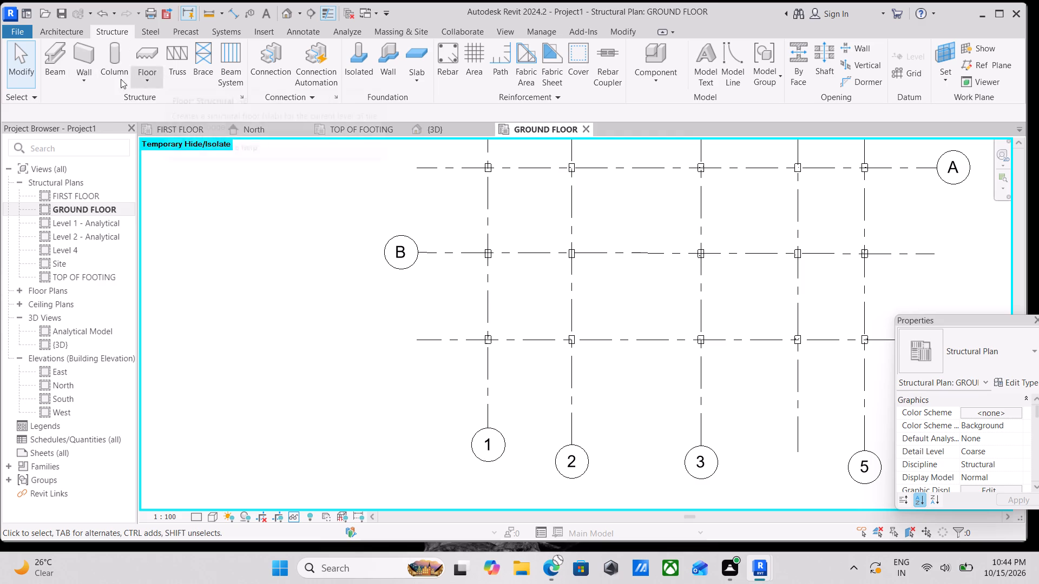
{"action": "left_click", "coordinate": [60, 75]}
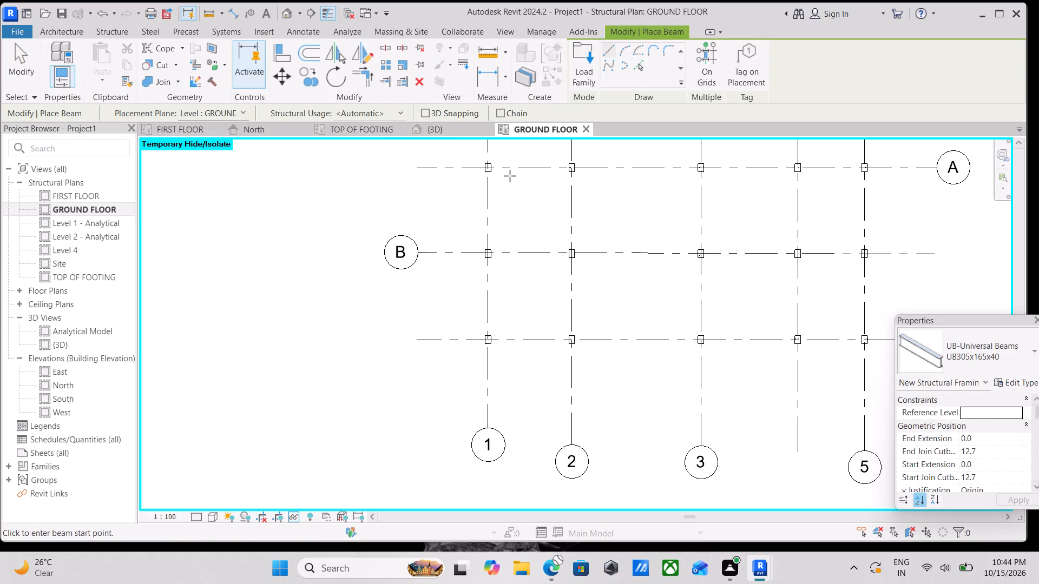
{"action": "scroll", "coordinate": [558, 228], "scroll_direction": "up", "scroll_amount": 1}
{"action": "left_click", "coordinate": [1033, 354]}
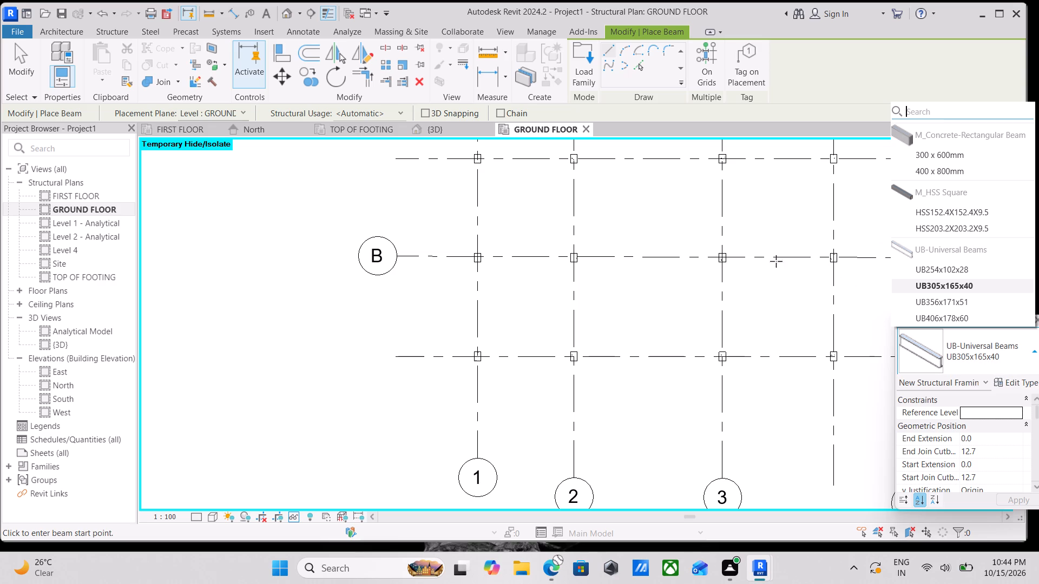
{"action": "left_click", "coordinate": [959, 156]}
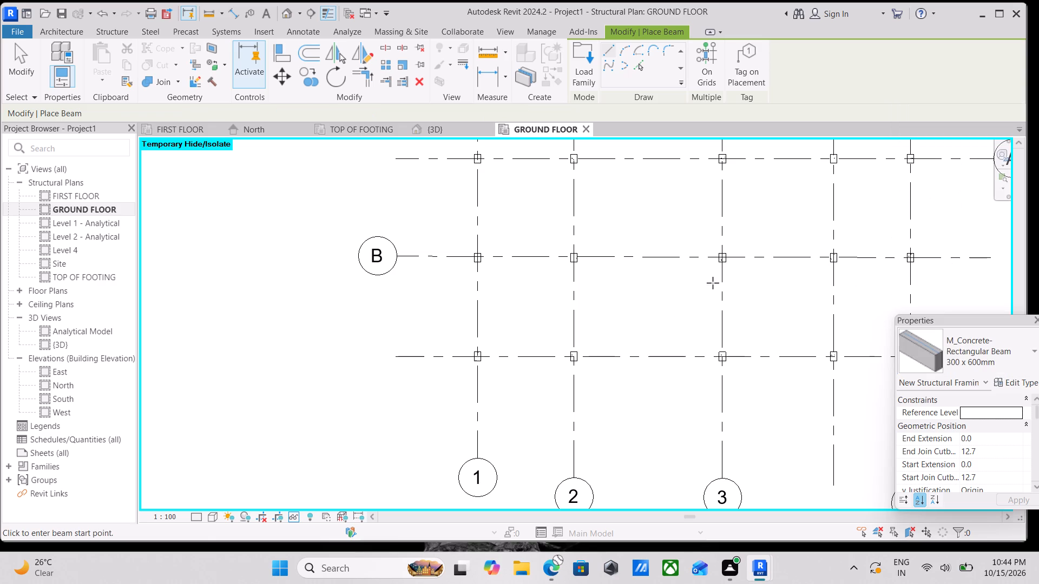
{"action": "scroll", "coordinate": [555, 185], "scroll_direction": "up", "scroll_amount": 3}
{"action": "scroll", "coordinate": [554, 184], "scroll_direction": "down", "scroll_amount": 1}
{"action": "middle_click_drag", "start_coordinate": [555, 187], "coordinate": [563, 281]}
{"action": "scroll", "coordinate": [486, 262], "scroll_direction": "up", "scroll_amount": 3}
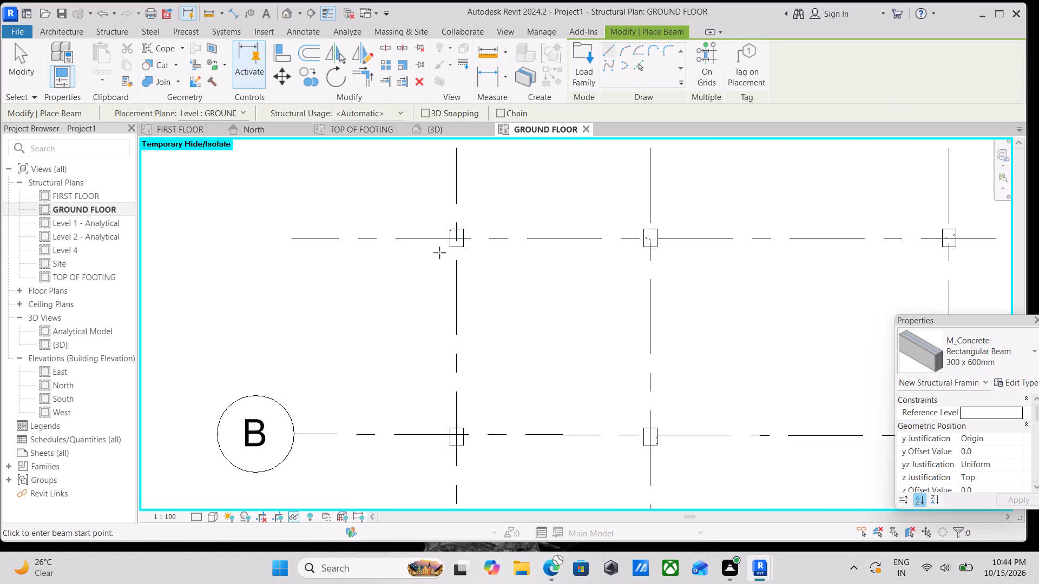
{"action": "left_click", "coordinate": [461, 245]}
{"action": "middle_click_drag", "start_coordinate": [450, 309], "coordinate": [459, 182]}
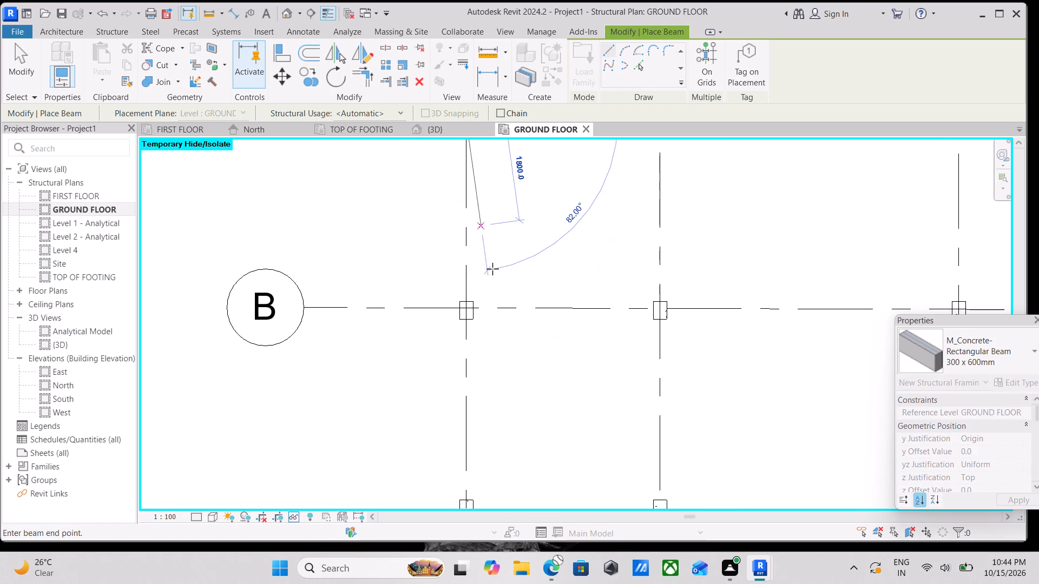
{"action": "left_click", "coordinate": [469, 302]}
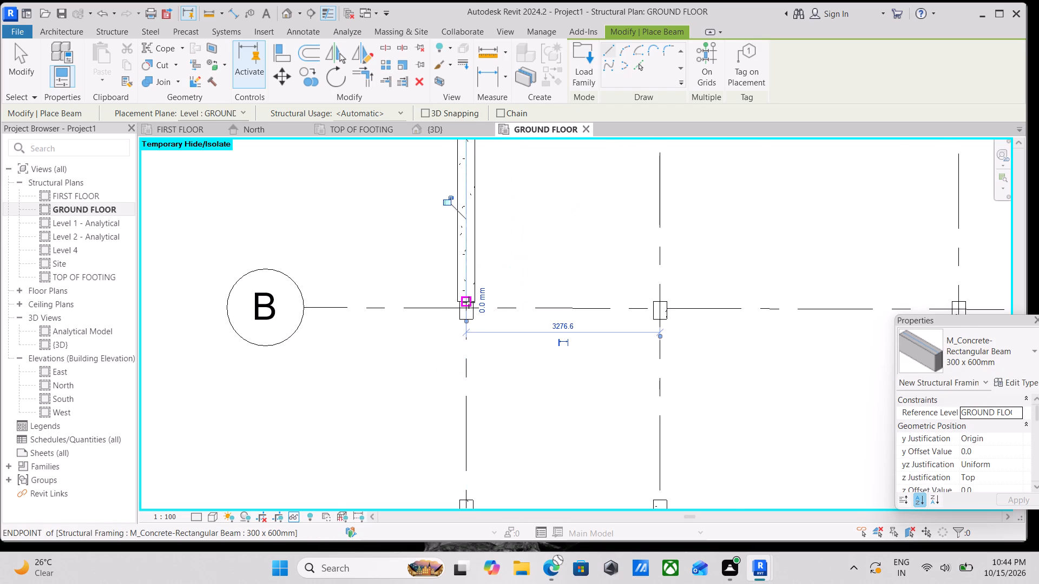
{"action": "scroll", "coordinate": [469, 302], "scroll_direction": "down", "scroll_amount": 1}
{"action": "scroll", "coordinate": [469, 302], "scroll_direction": "up", "scroll_amount": 6}
{"action": "key", "text": "Escape"}
{"action": "key", "text": "Escape"}
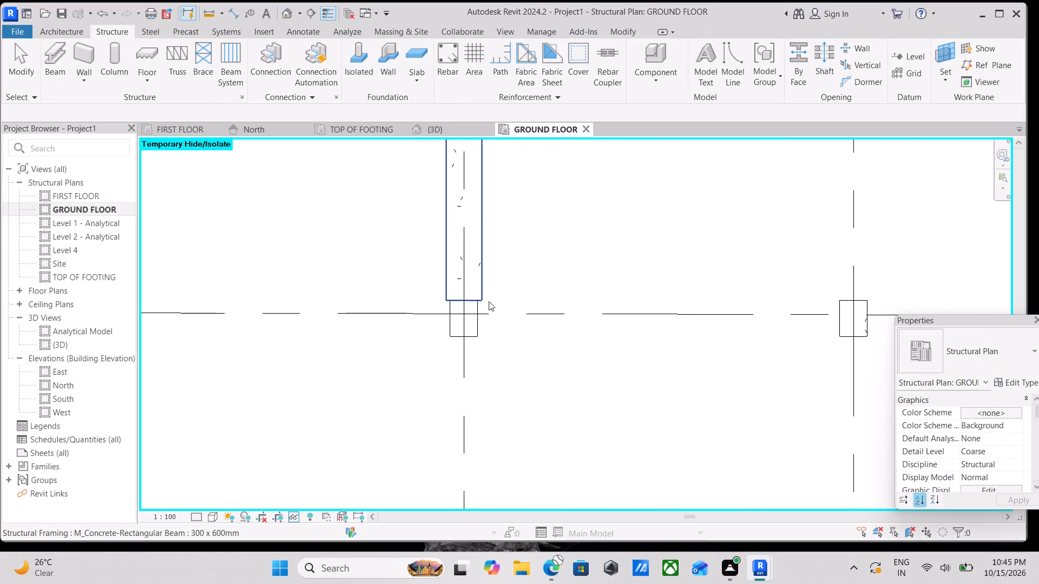
{"action": "key", "text": "Escape"}
Duplicate the placed beam's type and name the new type 100MM X 200MM.
{"action": "left_click", "coordinate": [481, 289]}
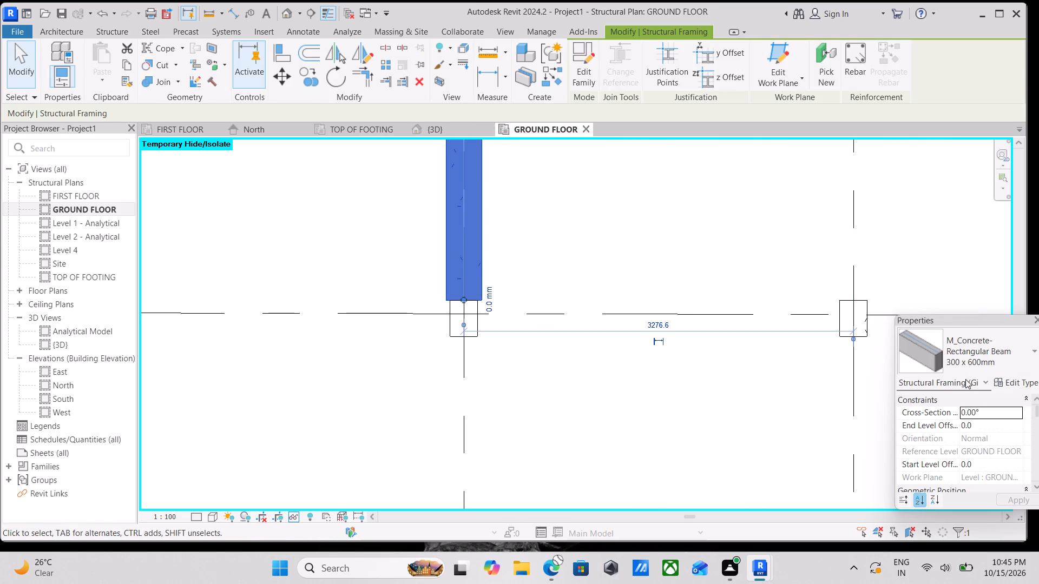
{"action": "left_click", "coordinate": [1016, 379]}
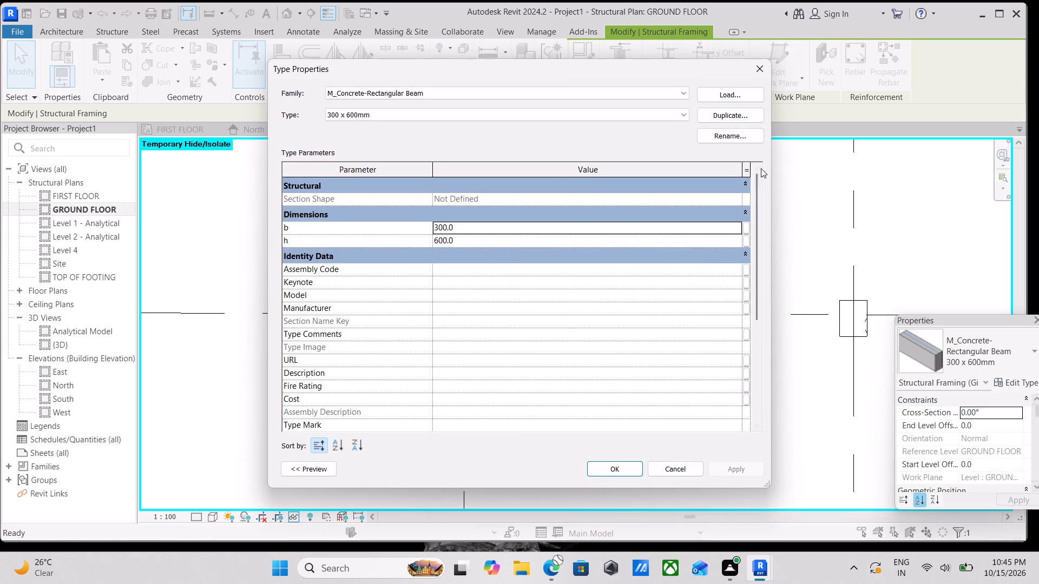
{"action": "left_click", "coordinate": [751, 114]}
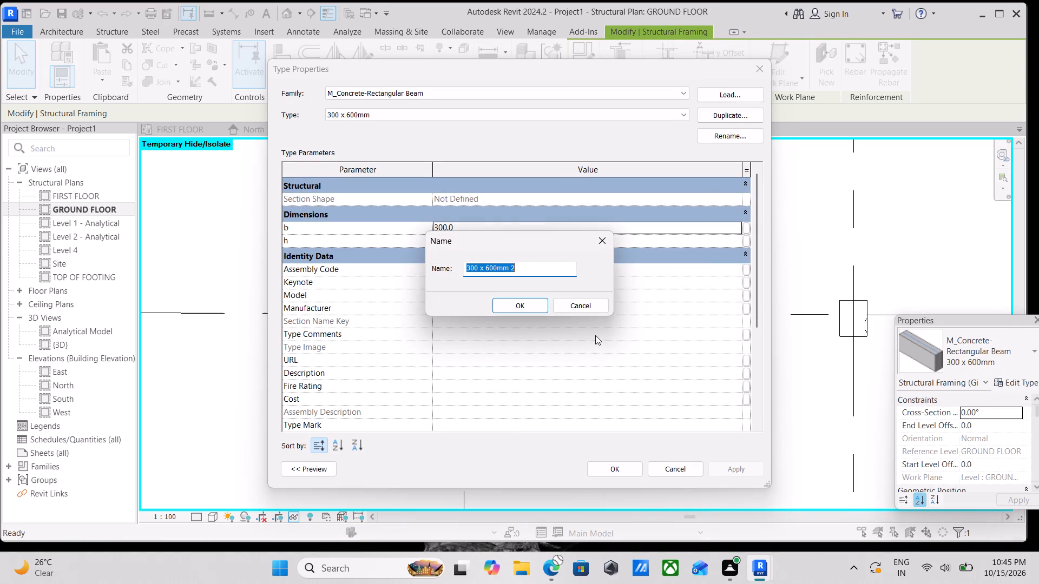
{"action": "key", "text": "1"}
{"action": "type", "text": "00"}
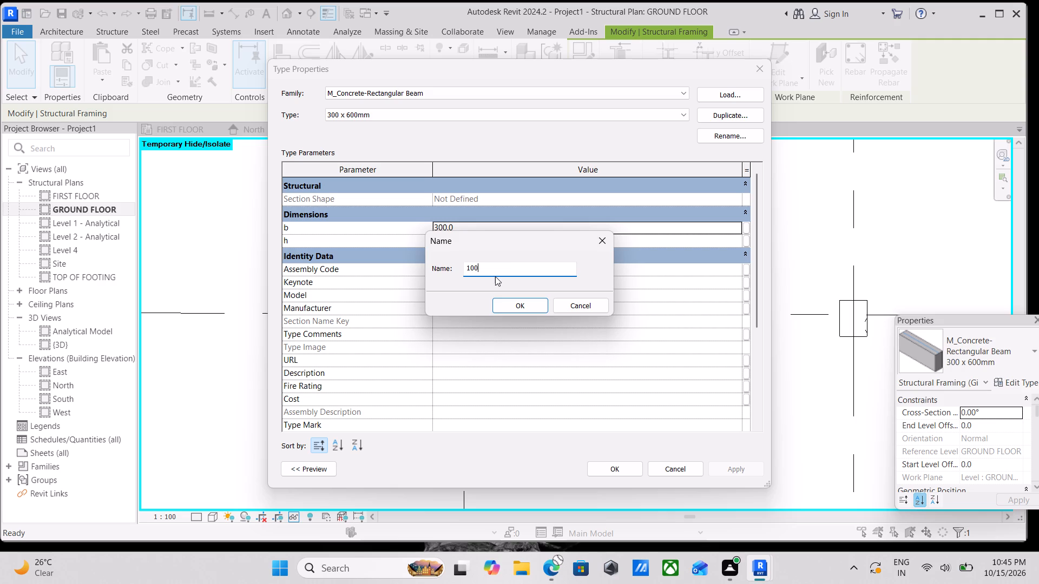
{"action": "type", "text": "MM"}
{"action": "key", "text": "space"}
{"action": "type", "text": "X 200"}
{"action": "type", "text": "MM"}
{"action": "left_click", "coordinate": [504, 307]}
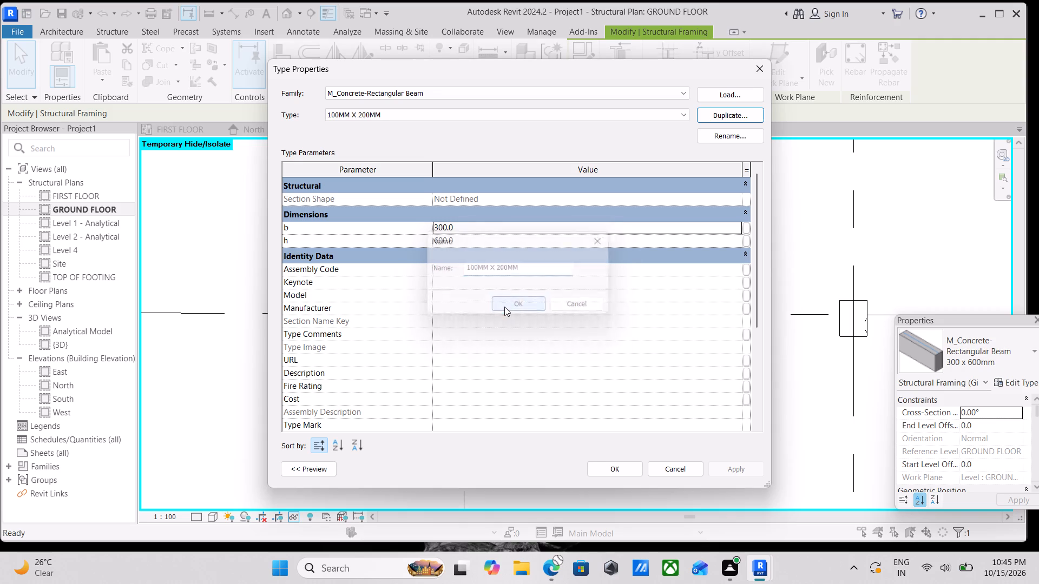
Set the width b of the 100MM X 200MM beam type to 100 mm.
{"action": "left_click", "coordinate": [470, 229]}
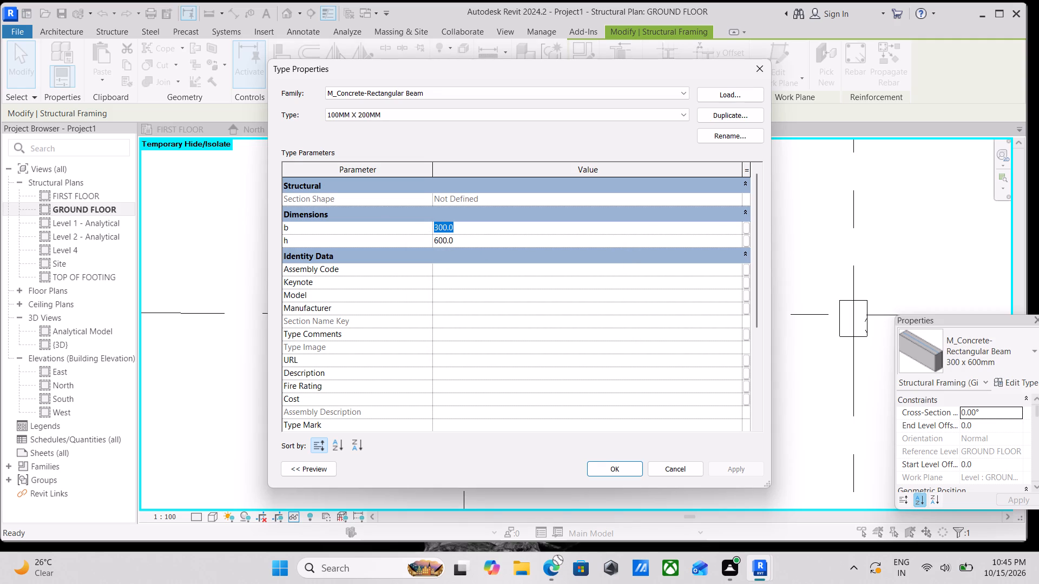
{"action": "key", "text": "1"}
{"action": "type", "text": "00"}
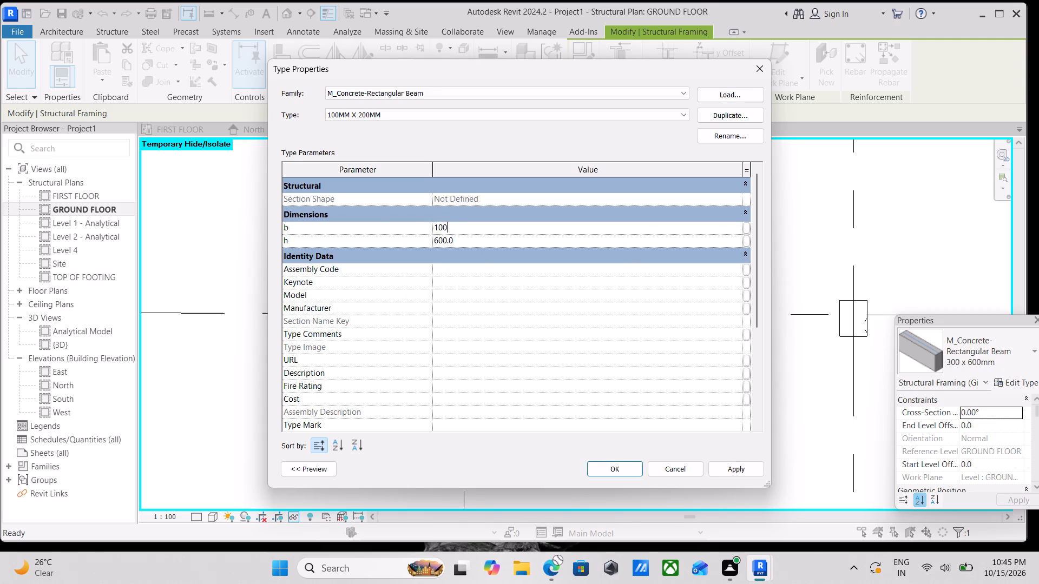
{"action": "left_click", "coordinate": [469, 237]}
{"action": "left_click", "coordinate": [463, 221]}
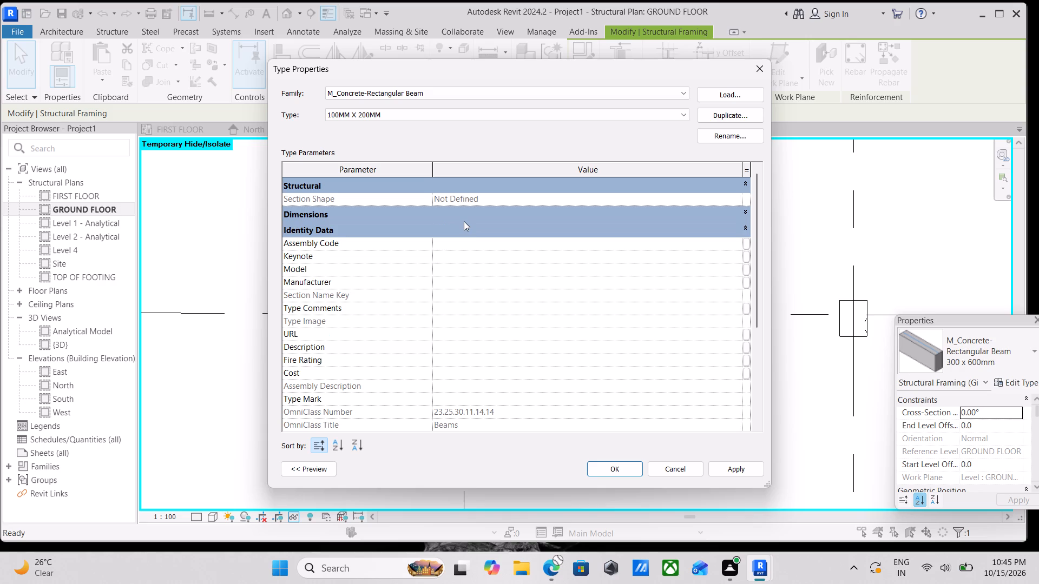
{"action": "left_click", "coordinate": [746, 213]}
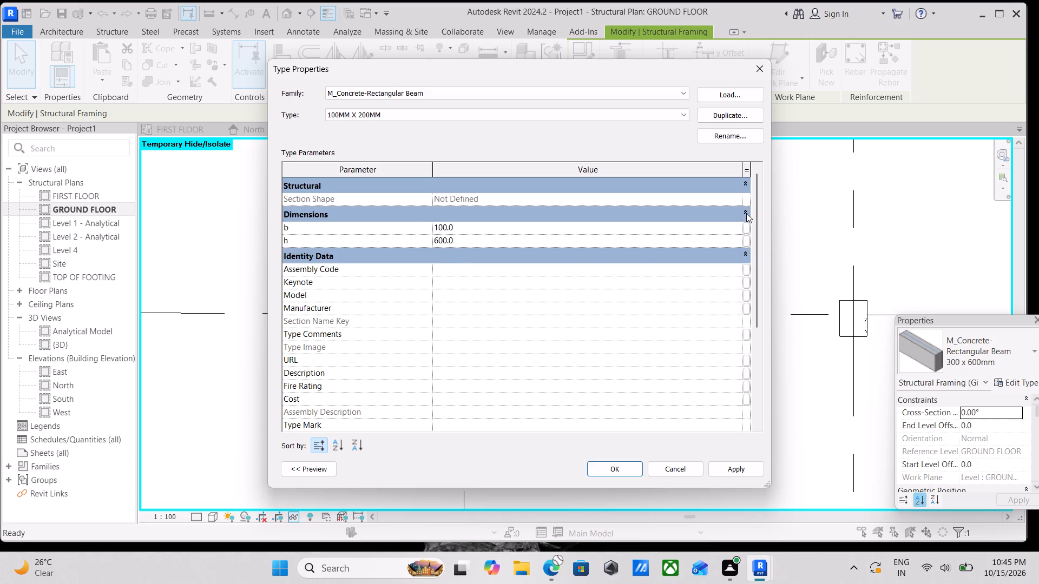
Set the 100MM X 200MM beam type's width b to 9" and depth h to 1', and apply the type changes.
{"action": "left_click", "coordinate": [458, 225]}
{"action": "left_click_drag", "start_coordinate": [458, 225], "coordinate": [444, 227]}
{"action": "left_click_drag", "start_coordinate": [444, 227], "coordinate": [439, 229]}
{"action": "left_click_drag", "start_coordinate": [477, 231], "coordinate": [418, 228]}
{"action": "key", "text": "1"}
{"action": "key", "text": "BackSpace"}
{"action": "key", "text": "9"}
{"action": "key", "text": "shift+quotedbl"}
{"action": "left_click", "coordinate": [454, 236]}
{"action": "left_click_drag", "start_coordinate": [457, 239], "coordinate": [413, 241]}
{"action": "type", "text": "1'"}
{"action": "left_click", "coordinate": [742, 471]}
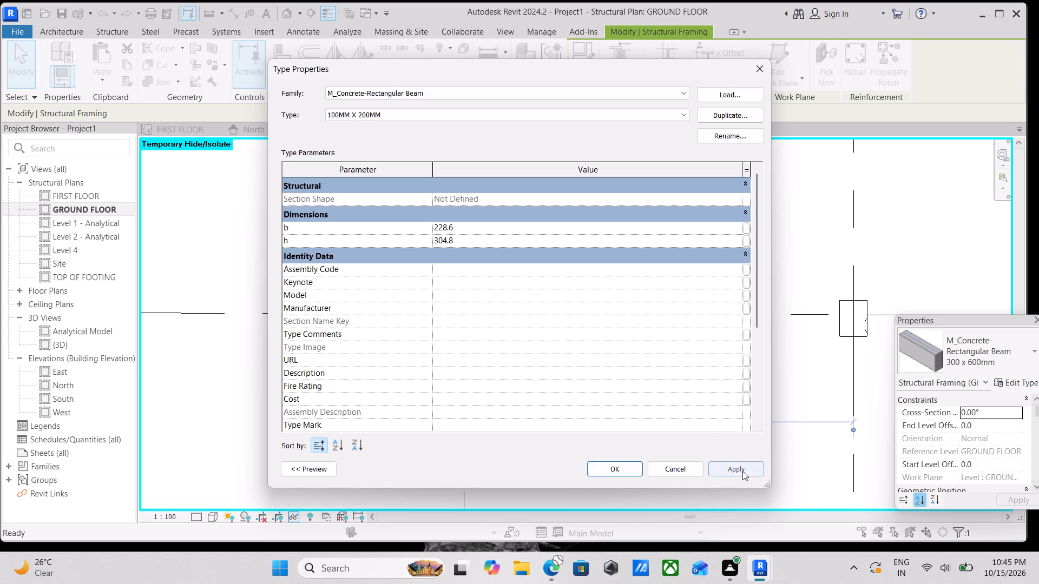
{"action": "left_click", "coordinate": [616, 466]}
Draw a Generic - 200mm wall about 3060 mm long on grid 1, between the column faces at grids B and C.
{"action": "scroll", "coordinate": [526, 328], "scroll_direction": "down", "scroll_amount": 2}
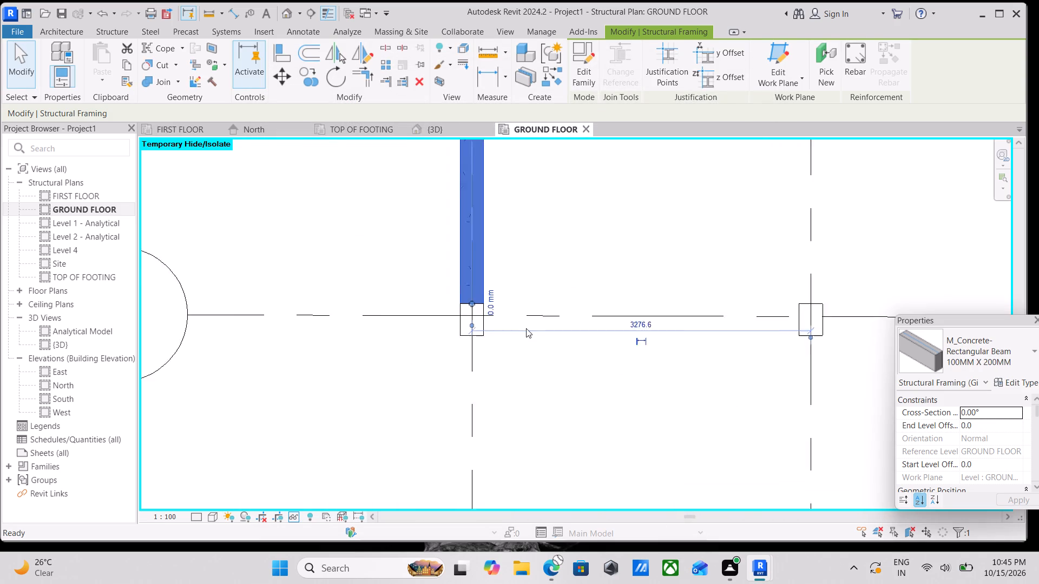
{"action": "scroll", "coordinate": [526, 328], "scroll_direction": "down", "scroll_amount": 1}
{"action": "middle_click_drag", "start_coordinate": [532, 350], "coordinate": [565, 546]}
{"action": "scroll", "coordinate": [568, 550], "scroll_direction": "up", "scroll_amount": 1}
{"action": "key", "text": "Escape"}
{"action": "scroll", "coordinate": [546, 313], "scroll_direction": "up", "scroll_amount": 4}
{"action": "scroll", "coordinate": [547, 319], "scroll_direction": "down", "scroll_amount": 3}
{"action": "middle_click_drag", "start_coordinate": [543, 320], "coordinate": [570, 208]}
{"action": "middle_click_drag", "start_coordinate": [564, 367], "coordinate": [564, 271]}
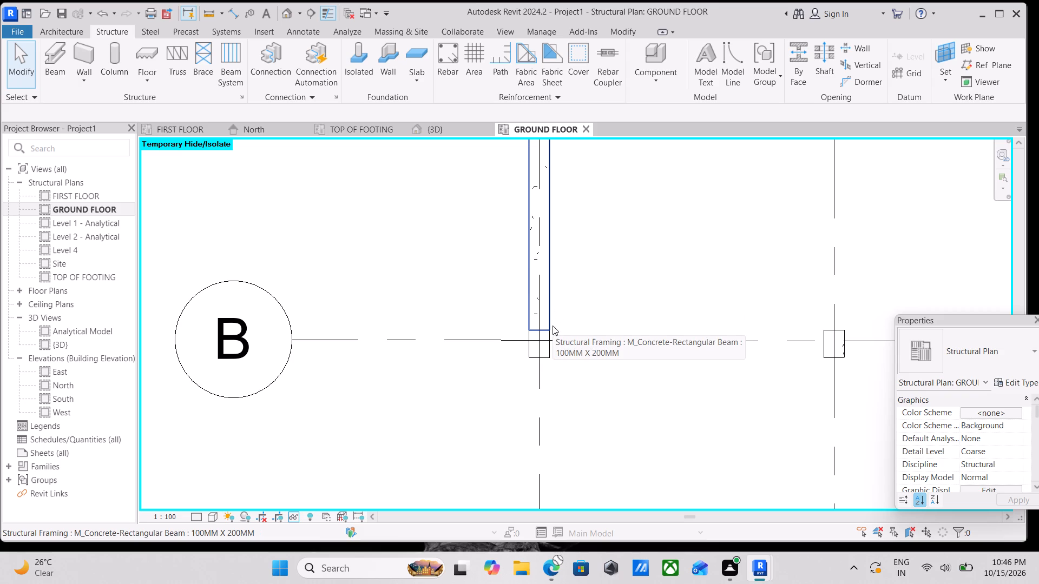
{"action": "type", "text": "WA"}
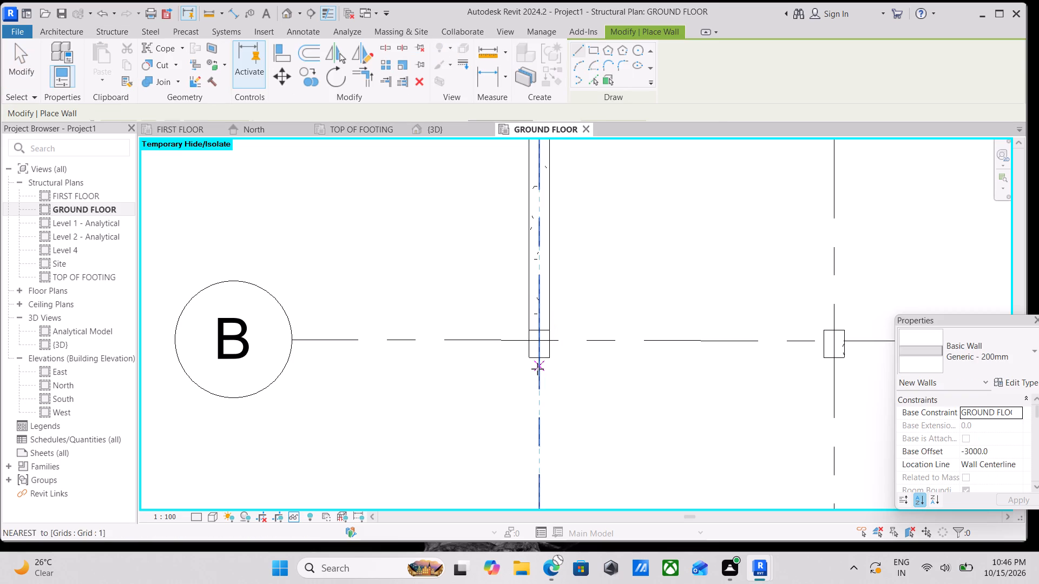
{"action": "left_click", "coordinate": [538, 359]}
{"action": "scroll", "coordinate": [544, 429], "scroll_direction": "down", "scroll_amount": 1}
{"action": "middle_click_drag", "start_coordinate": [546, 404], "coordinate": [573, 214]}
{"action": "scroll", "coordinate": [588, 349], "scroll_direction": "down", "scroll_amount": 3}
{"action": "middle_click_drag", "start_coordinate": [581, 322], "coordinate": [563, 230]}
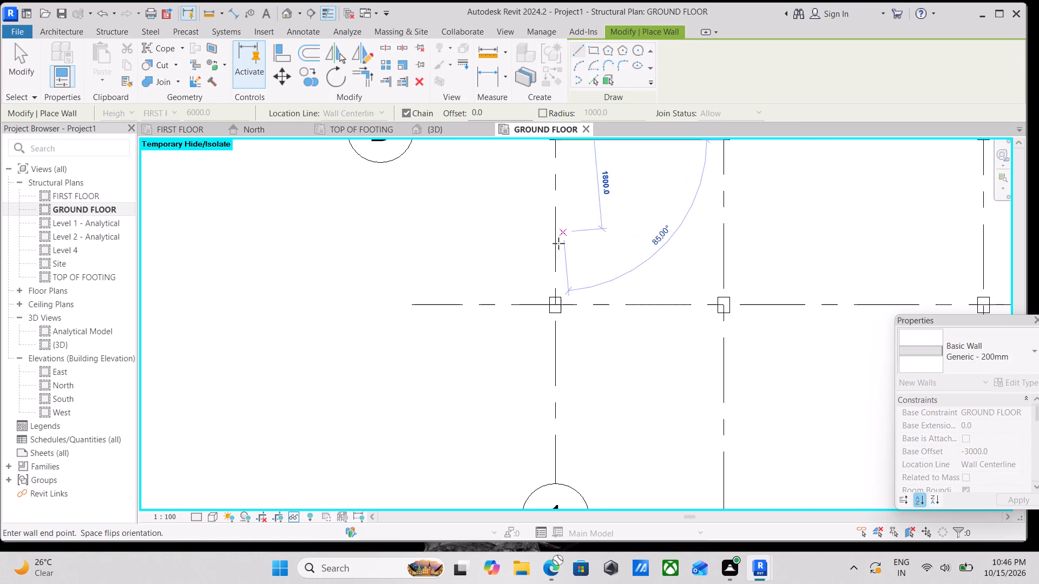
{"action": "scroll", "coordinate": [557, 297], "scroll_direction": "up", "scroll_amount": 3}
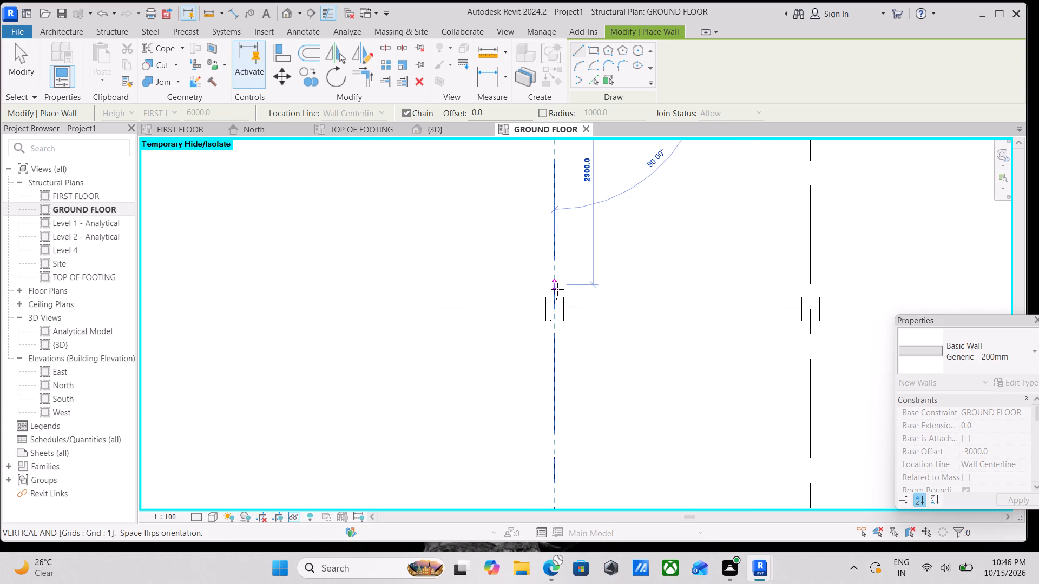
{"action": "left_click", "coordinate": [557, 296]}
{"action": "key", "text": "Escape"}
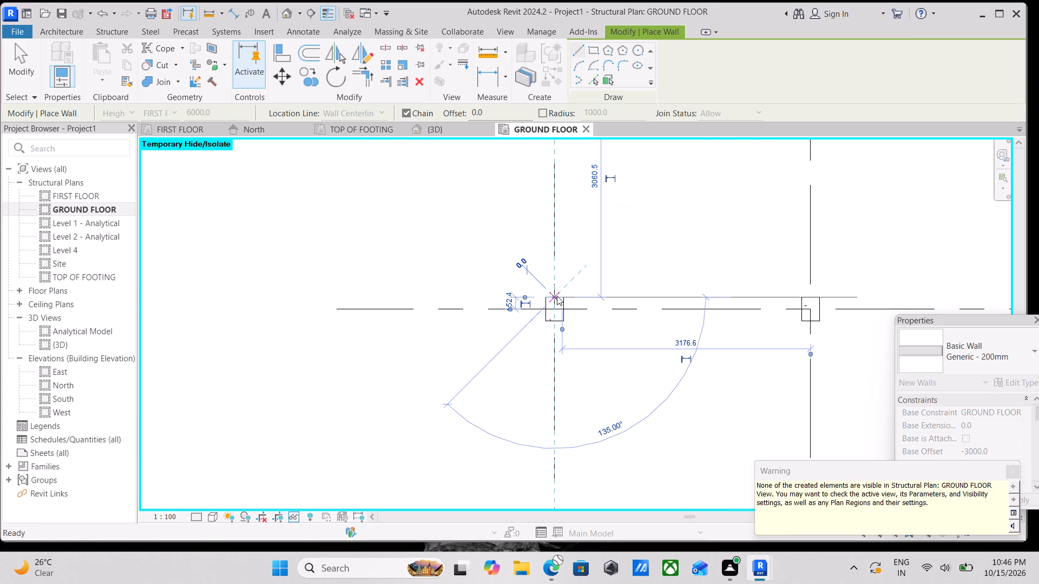
{"action": "scroll", "coordinate": [581, 290], "scroll_direction": "down", "scroll_amount": 3}
{"action": "middle_click_drag", "start_coordinate": [582, 292], "coordinate": [574, 427]}
{"action": "scroll", "coordinate": [578, 429], "scroll_direction": "up", "scroll_amount": 1}
{"action": "scroll", "coordinate": [587, 303], "scroll_direction": "down", "scroll_amount": 2}
{"action": "middle_click_drag", "start_coordinate": [580, 337], "coordinate": [574, 371]}
{"action": "key", "text": "Escape"}
Examine grid 1 in the GROUND FLOOR plan and the whole model in the 3D view from rotated angles.
{"action": "scroll", "coordinate": [547, 315], "scroll_direction": "up", "scroll_amount": 2}
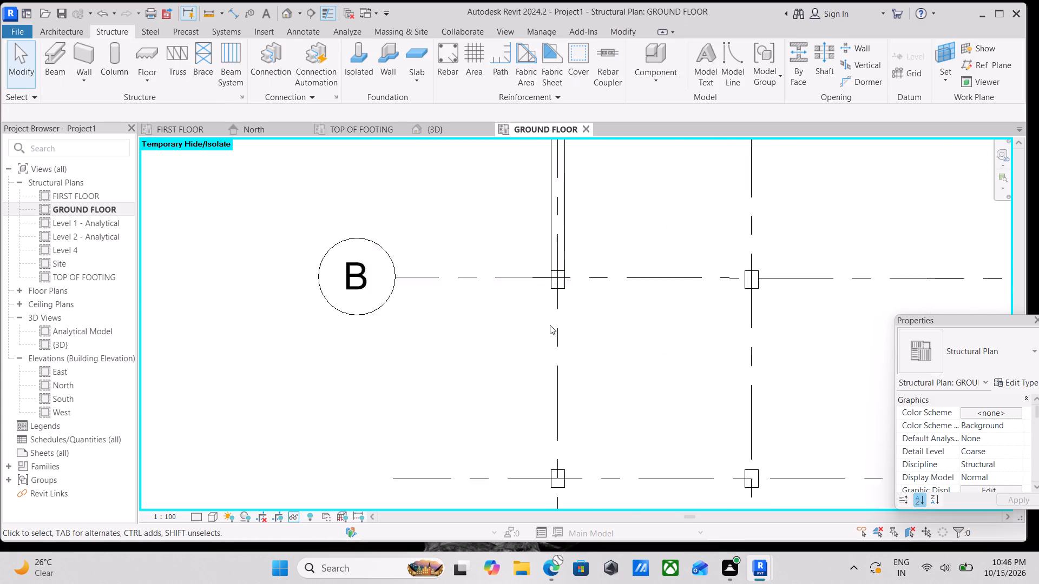
{"action": "scroll", "coordinate": [550, 325], "scroll_direction": "up", "scroll_amount": 1}
{"action": "key", "text": "Escape"}
{"action": "scroll", "coordinate": [591, 292], "scroll_direction": "down", "scroll_amount": 3}
{"action": "middle_click", "coordinate": [594, 318]}
{"action": "left_click", "coordinate": [426, 133]}
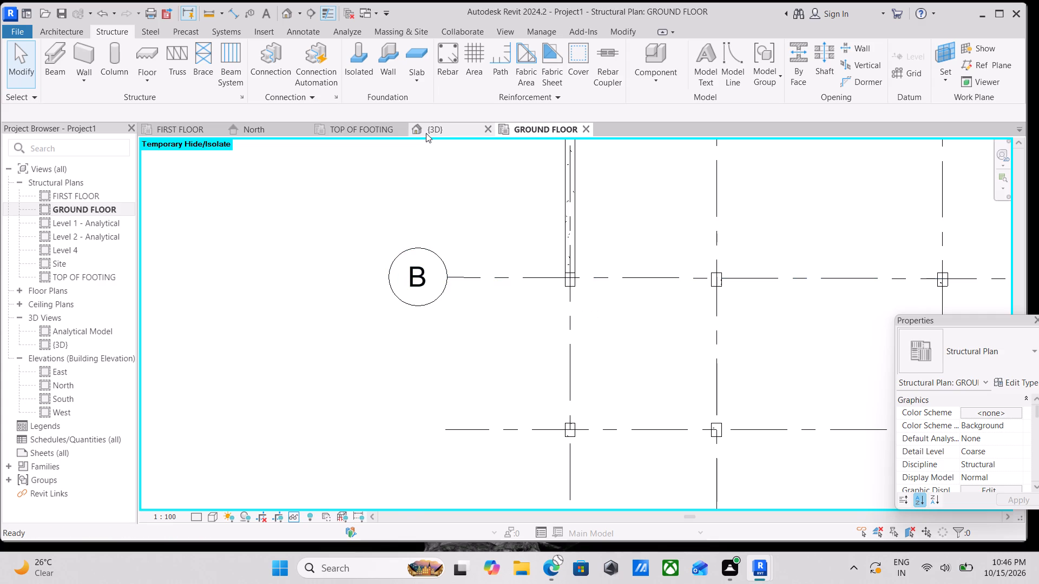
{"action": "scroll", "coordinate": [601, 415], "scroll_direction": "up", "scroll_amount": 2}
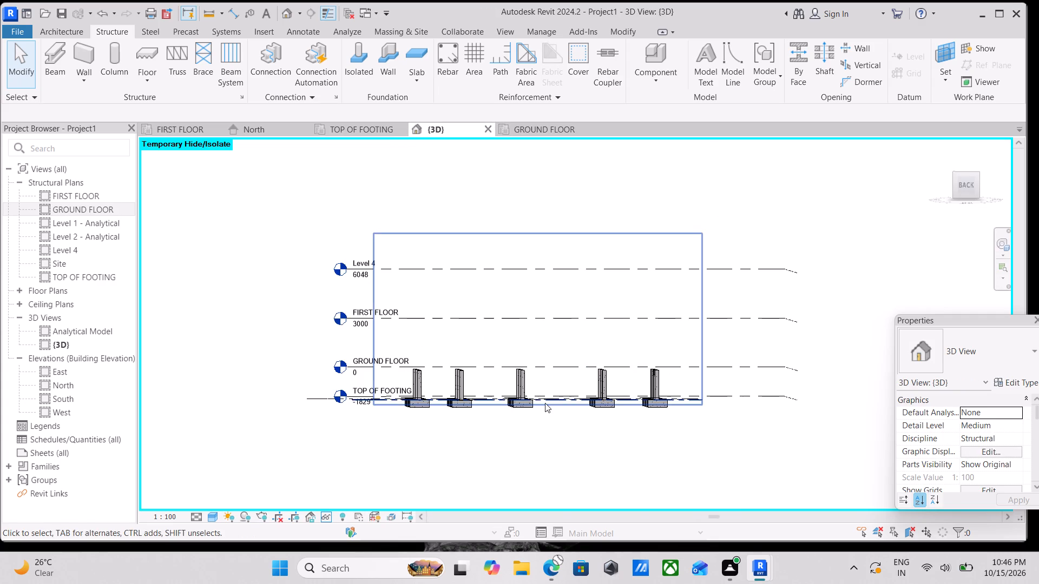
{"action": "middle_click_drag", "start_coordinate": [535, 392], "coordinate": [722, 505], "text": "shift"}
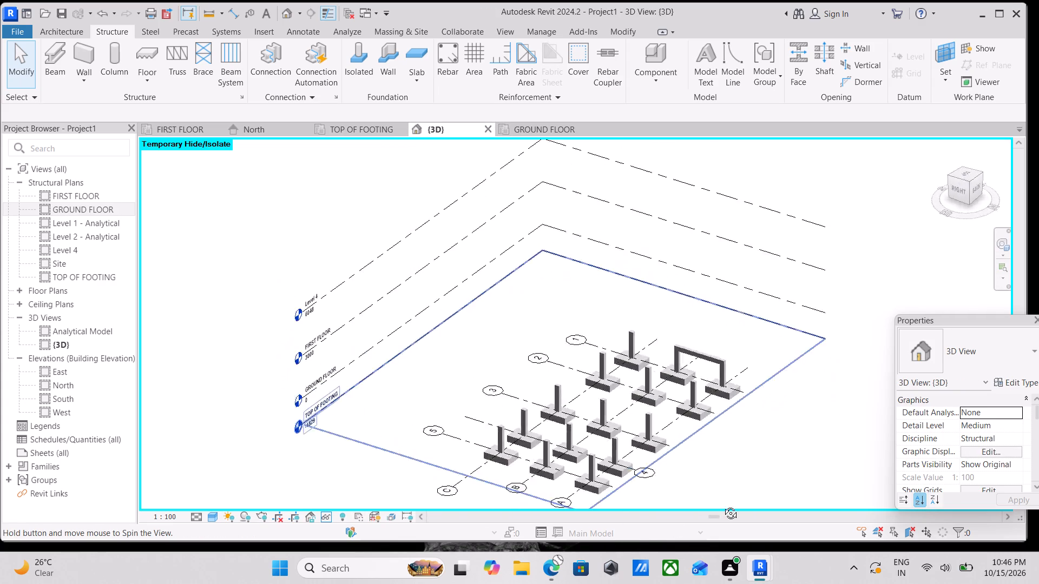
{"action": "middle_click_drag", "start_coordinate": [722, 505], "coordinate": [799, 534], "text": "shift"}
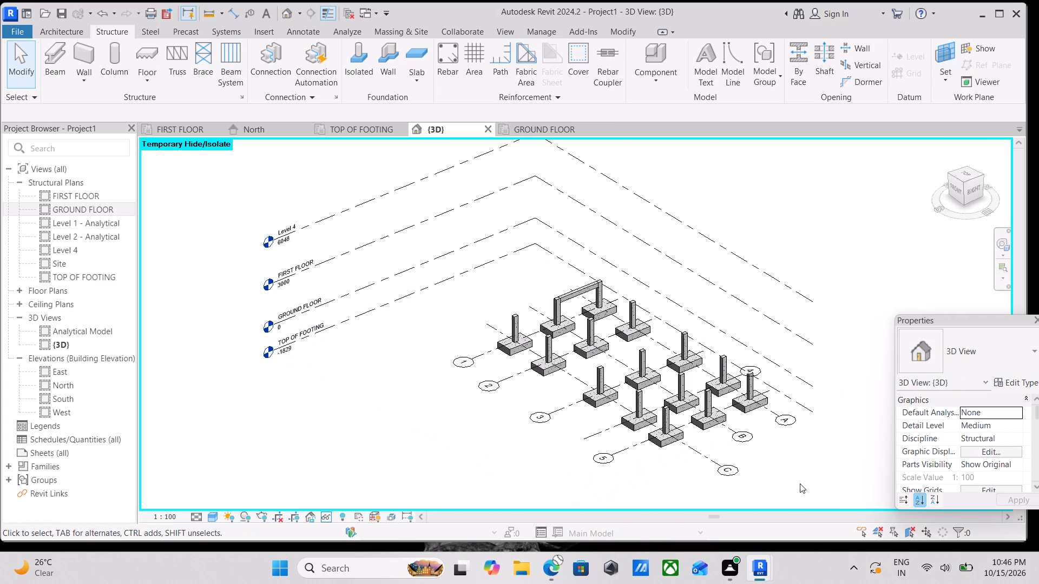
{"action": "scroll", "coordinate": [800, 483], "scroll_direction": "down", "scroll_amount": 2}
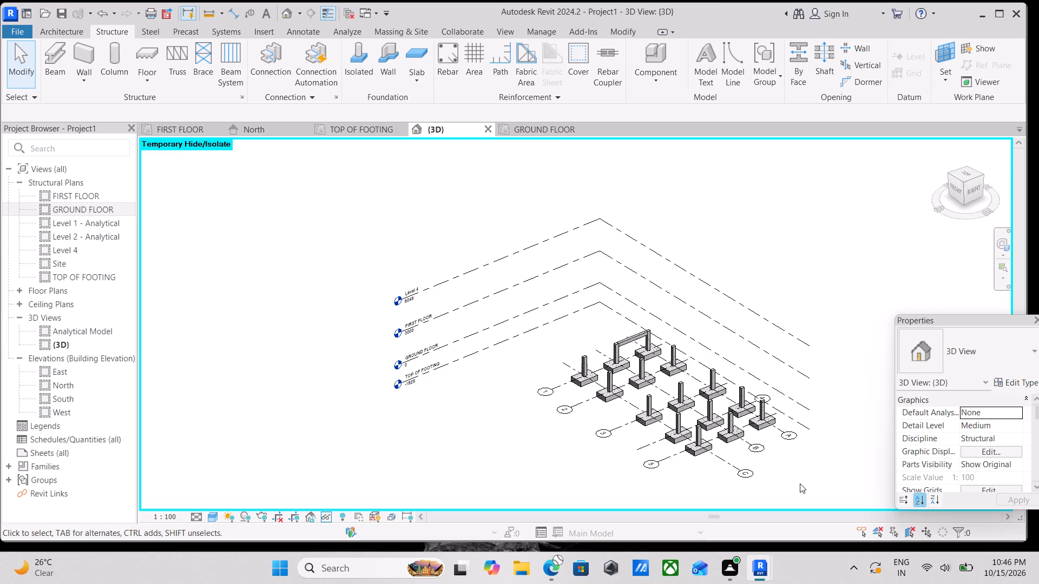
Back in the GROUND FLOOR plan, draw the Generic - 200mm wall on grid 1 again between the columns at grids B and C.
{"action": "left_click", "coordinate": [543, 127]}
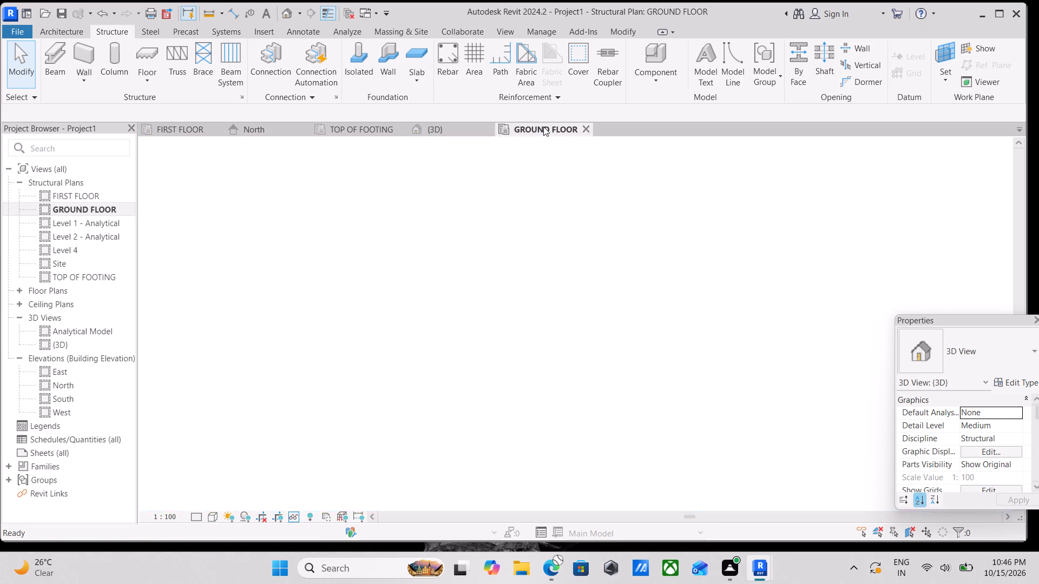
{"action": "scroll", "coordinate": [589, 343], "scroll_direction": "down", "scroll_amount": 2}
{"action": "scroll", "coordinate": [571, 290], "scroll_direction": "up", "scroll_amount": 3}
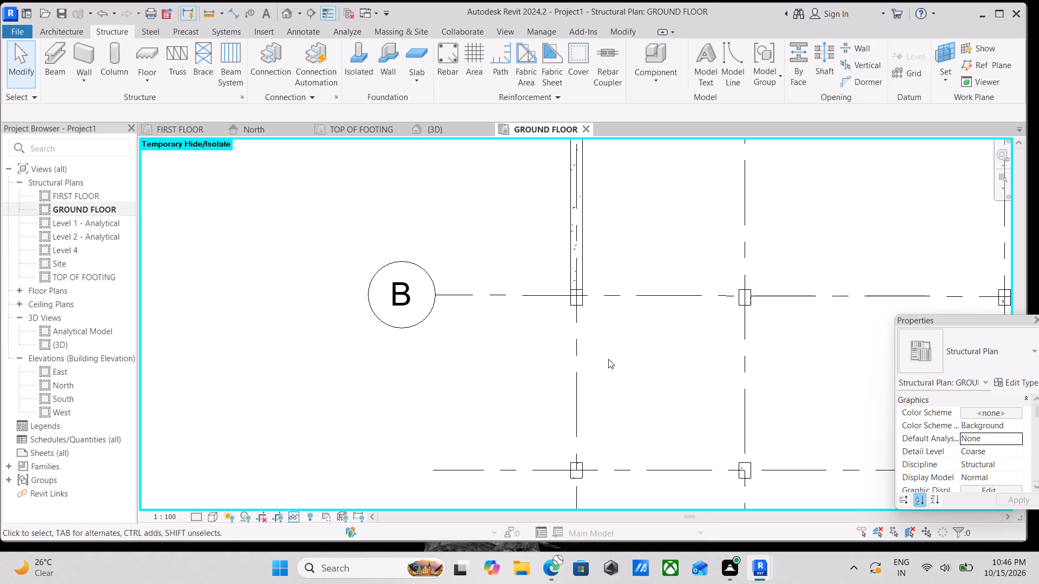
{"action": "type", "text": "WA"}
{"action": "scroll", "coordinate": [570, 321], "scroll_direction": "up", "scroll_amount": 3}
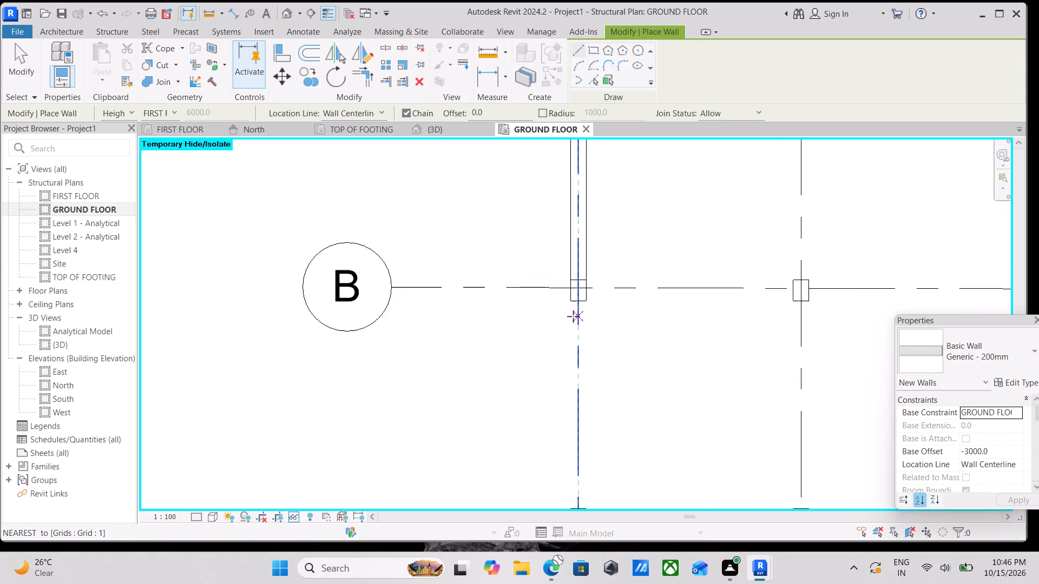
{"action": "left_click", "coordinate": [582, 299]}
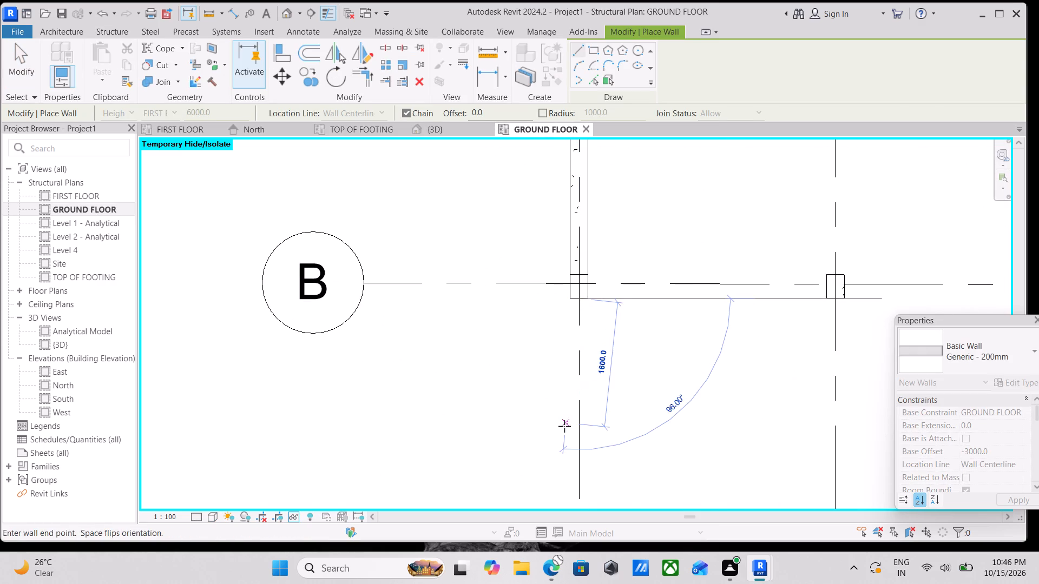
{"action": "middle_click_drag", "start_coordinate": [564, 426], "coordinate": [567, 263]}
{"action": "left_click", "coordinate": [583, 373]}
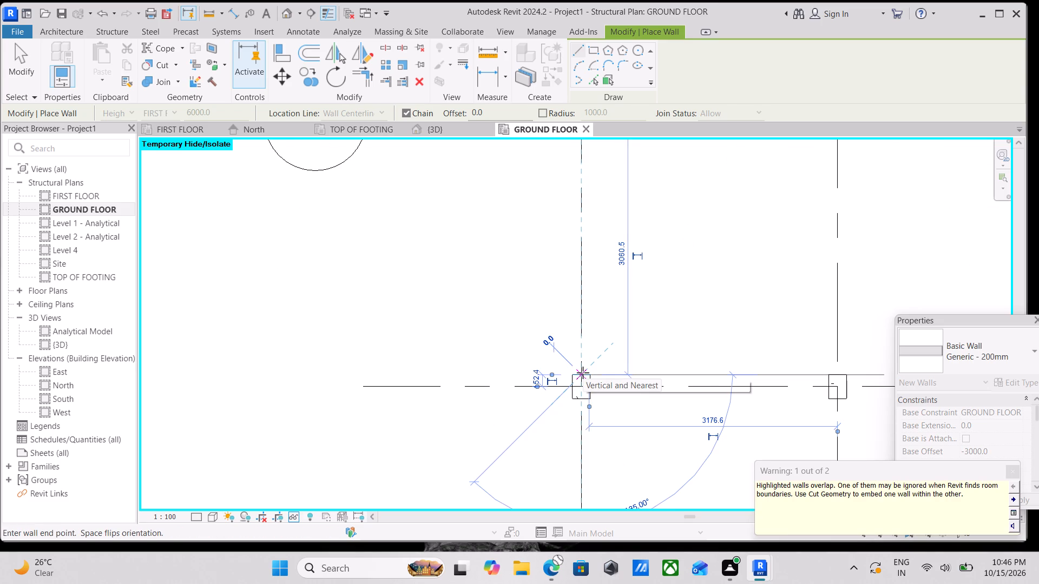
{"action": "key", "text": "Escape"}
Show the 3D view from the top and set its visual style to Hidden Line.
{"action": "left_click", "coordinate": [445, 134]}
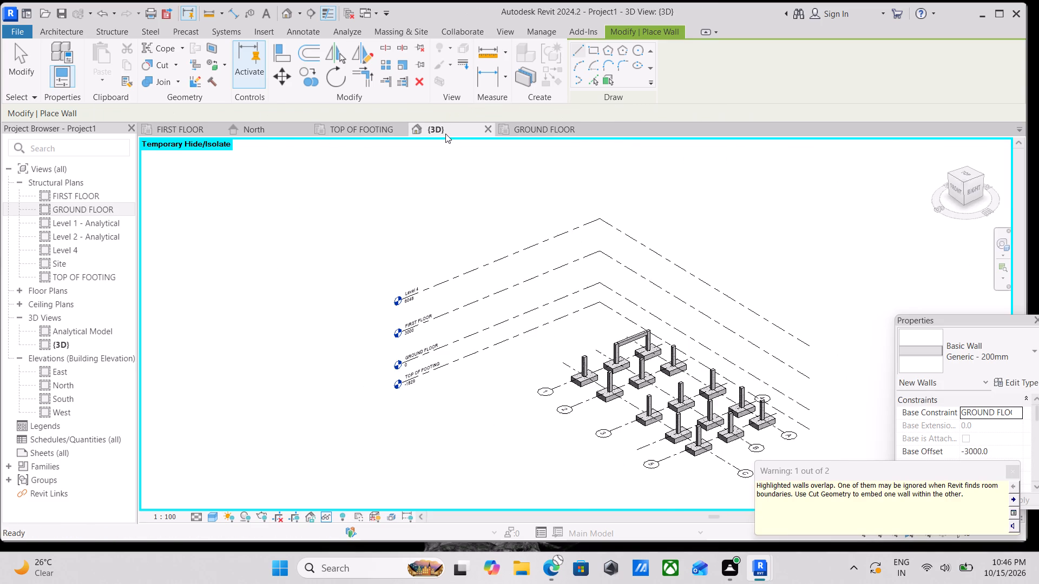
{"action": "key", "text": "grave"}
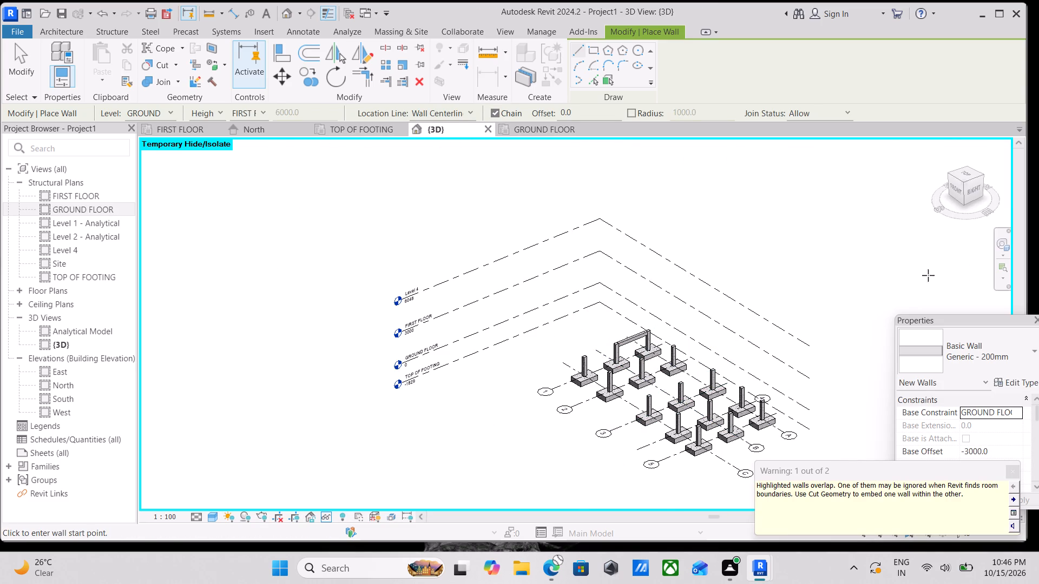
{"action": "left_click", "coordinate": [975, 175]}
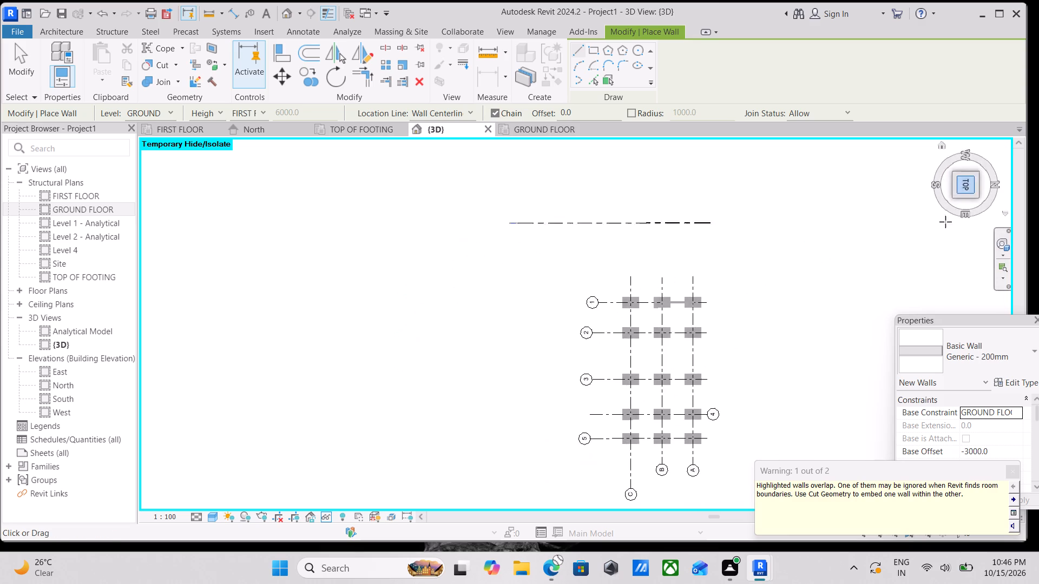
{"action": "scroll", "coordinate": [722, 322], "scroll_direction": "up", "scroll_amount": 4}
{"action": "scroll", "coordinate": [633, 261], "scroll_direction": "up", "scroll_amount": 3}
{"action": "middle_click_drag", "start_coordinate": [613, 225], "coordinate": [589, 335]}
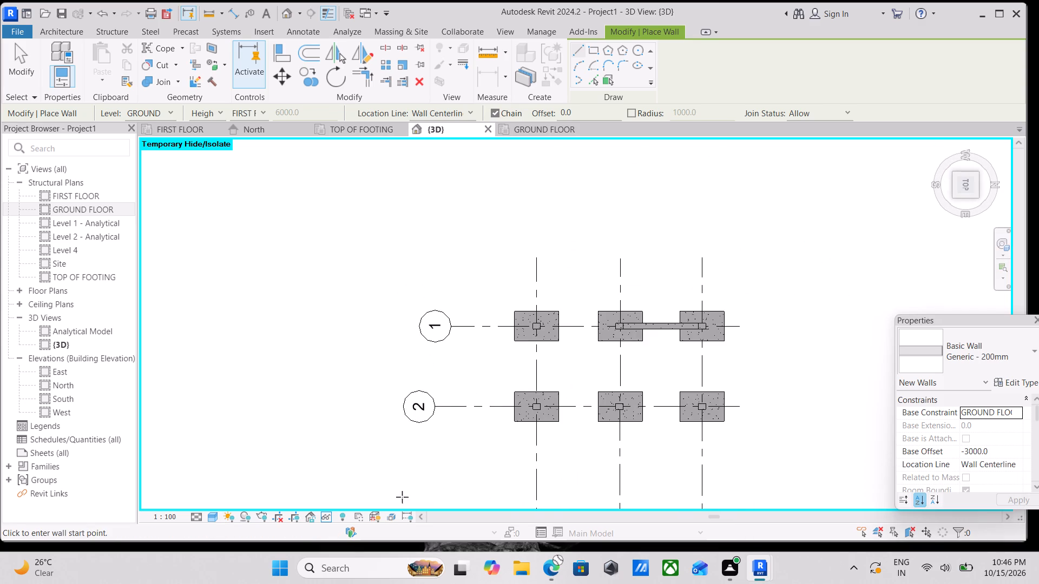
{"action": "left_click", "coordinate": [213, 516]}
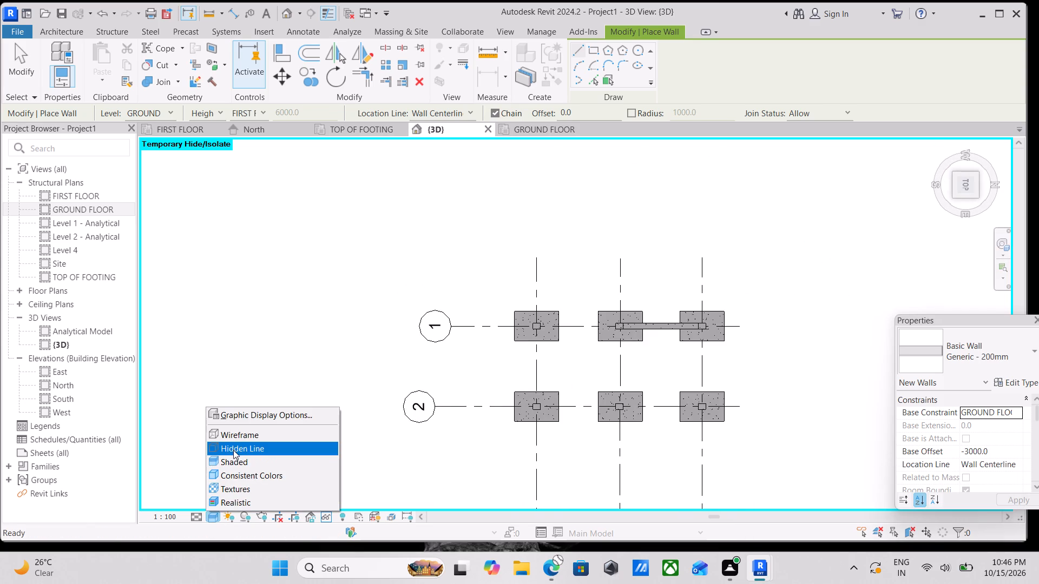
{"action": "left_click", "coordinate": [233, 450]}
In the top-oriented 3D view, draw a Generic - 200mm wall along grid 1 from the grid B column to the grid C column.
{"action": "scroll", "coordinate": [689, 328], "scroll_direction": "up", "scroll_amount": 9}
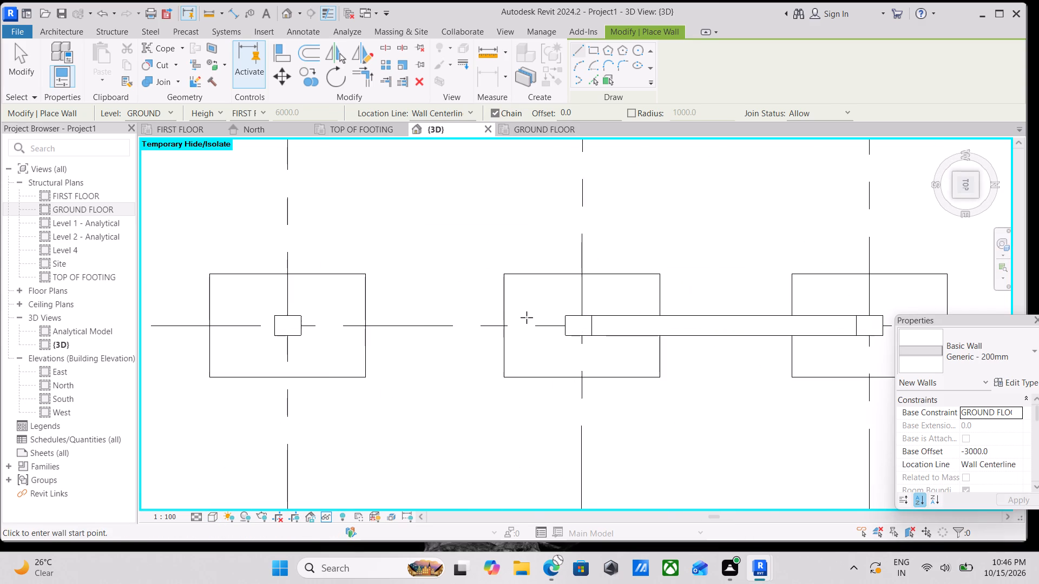
{"action": "left_click", "coordinate": [565, 326]}
{"action": "middle_click_drag", "start_coordinate": [403, 331], "coordinate": [662, 344]}
{"action": "scroll", "coordinate": [662, 344], "scroll_direction": "up", "scroll_amount": 1}
{"action": "left_click", "coordinate": [544, 342]}
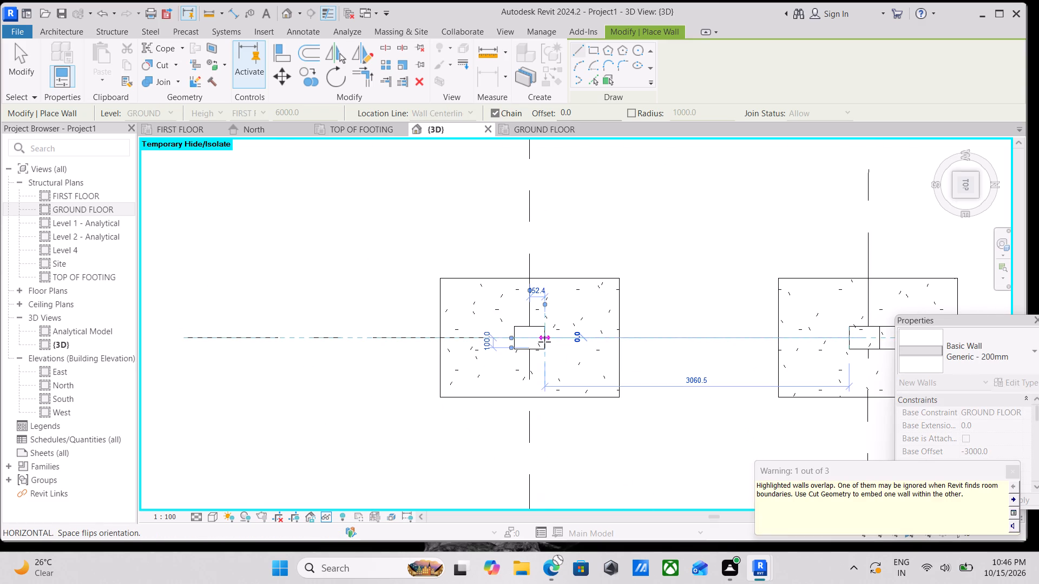
{"action": "key", "text": "Escape"}
{"action": "scroll", "coordinate": [667, 326], "scroll_direction": "down", "scroll_amount": 2}
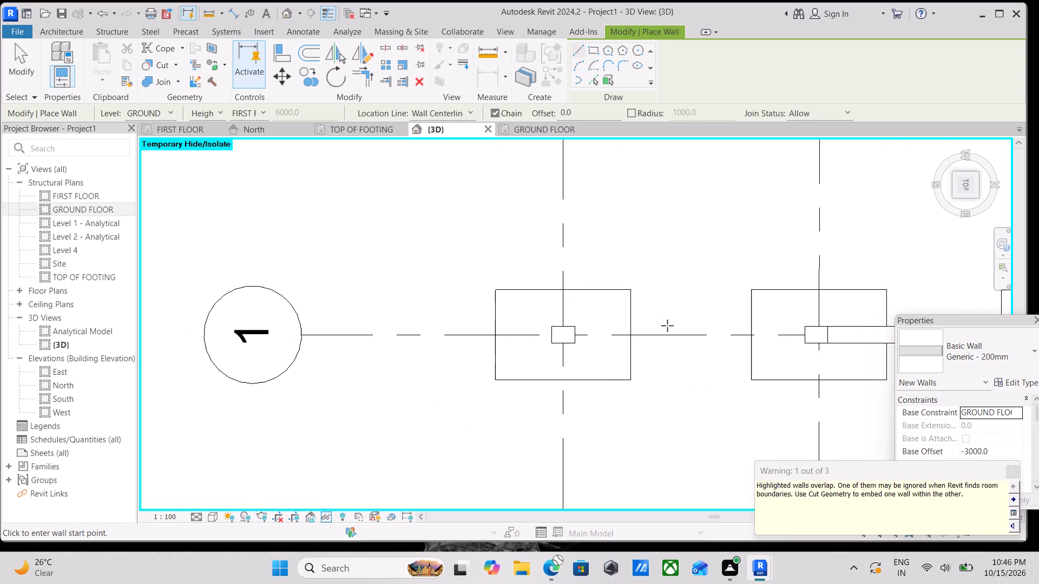
Set the wall placement options to an unconnected depth of 1' below the GROUND FLOOR level.
{"action": "left_click", "coordinate": [260, 111]}
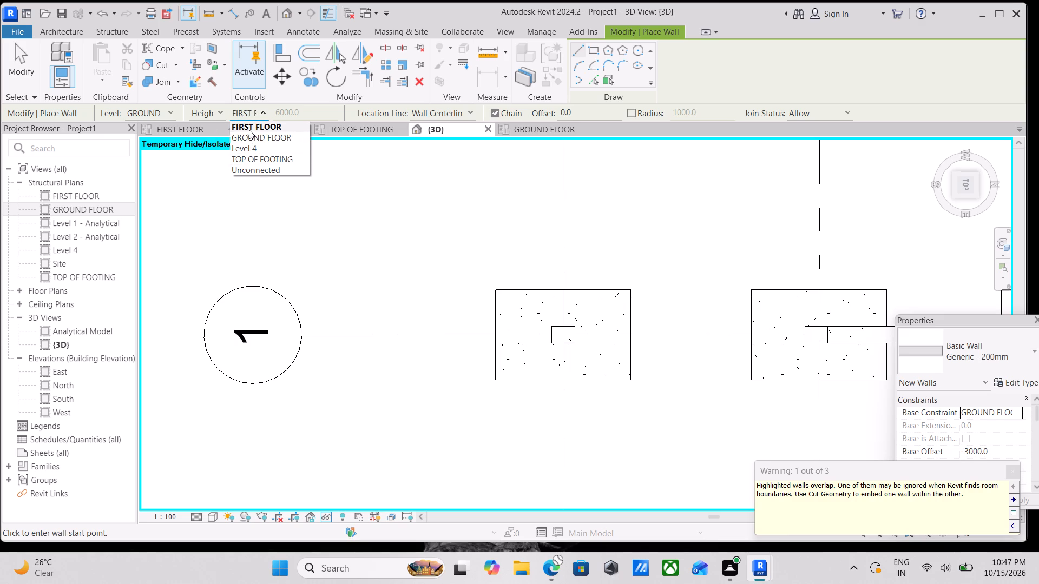
{"action": "left_click", "coordinate": [174, 115]}
{"action": "left_click", "coordinate": [172, 111]}
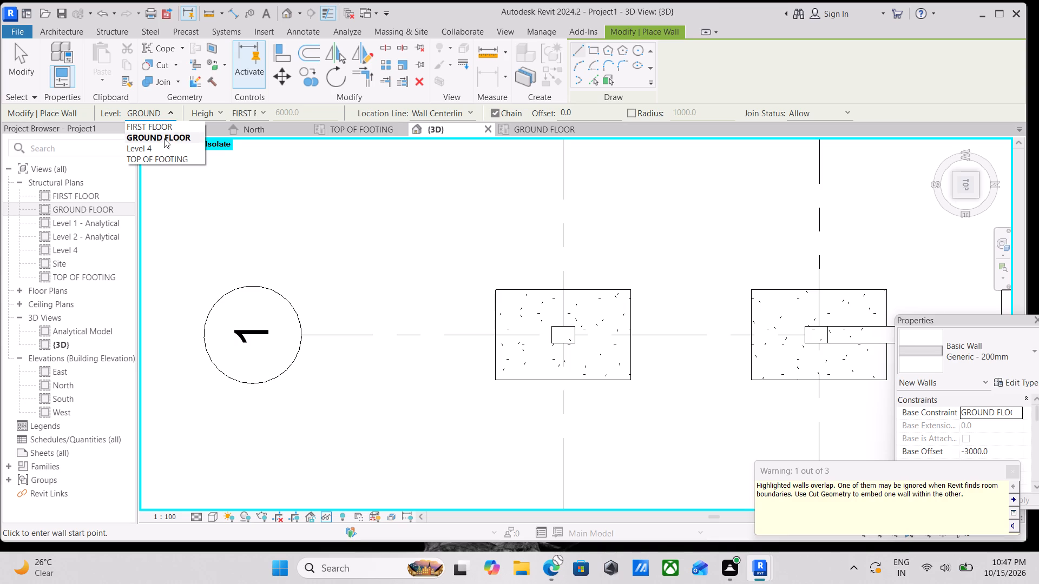
{"action": "left_click", "coordinate": [220, 109]}
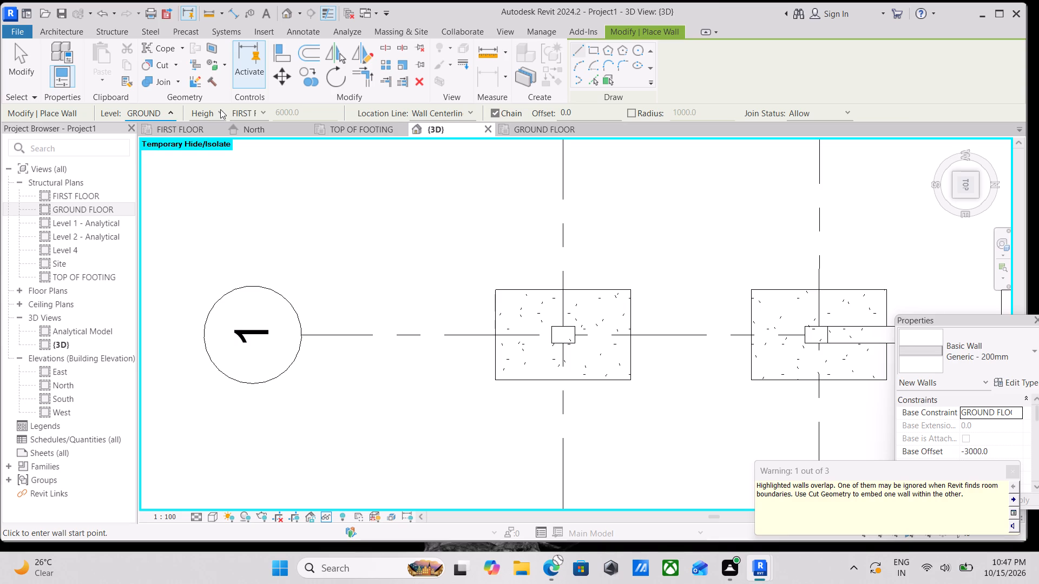
{"action": "left_click", "coordinate": [220, 110]}
{"action": "left_click", "coordinate": [216, 128]}
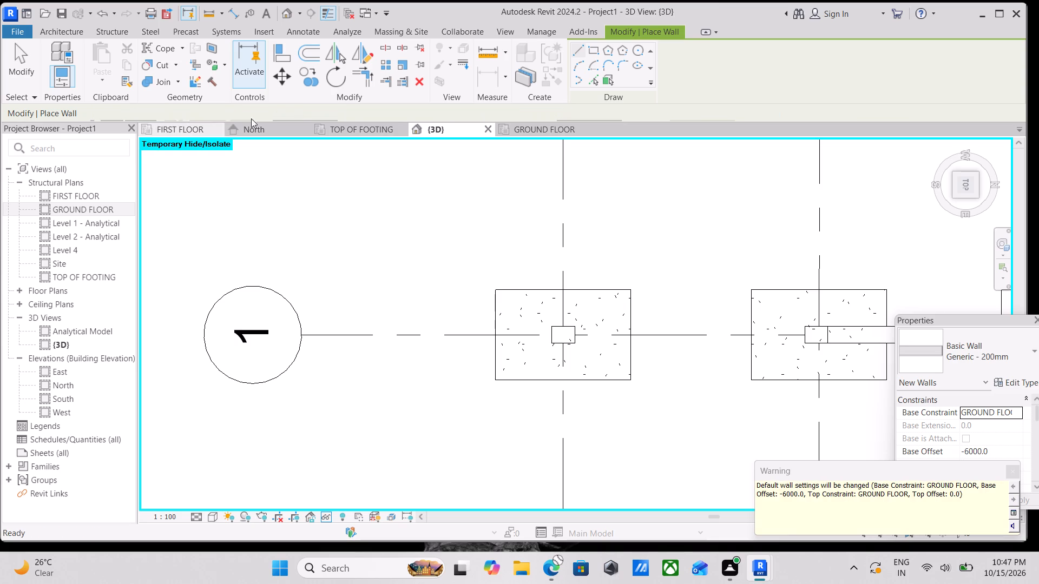
{"action": "left_click", "coordinate": [260, 112]}
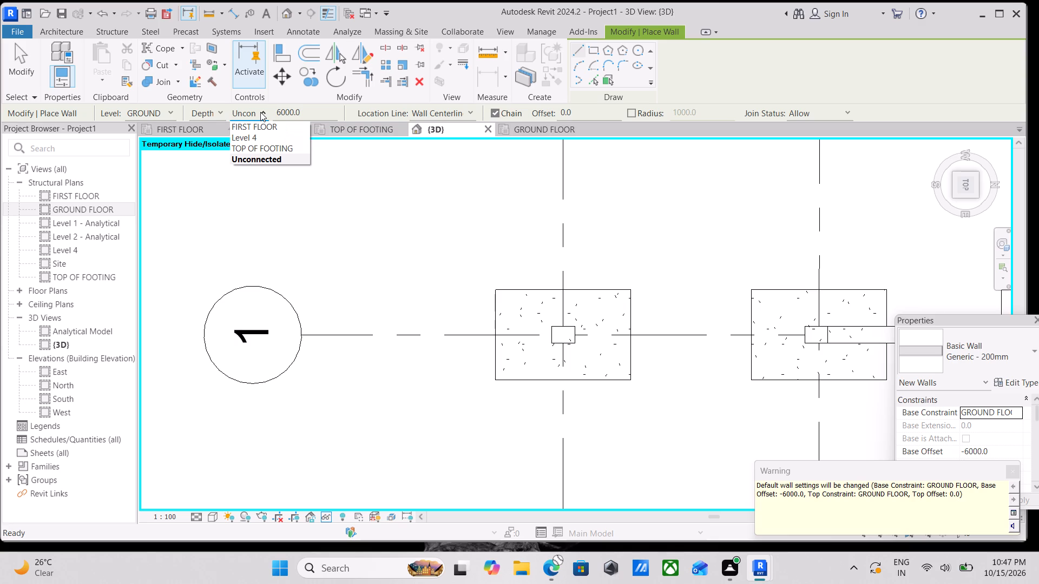
{"action": "left_click", "coordinate": [260, 112]}
{"action": "left_click_drag", "start_coordinate": [301, 112], "coordinate": [266, 112]}
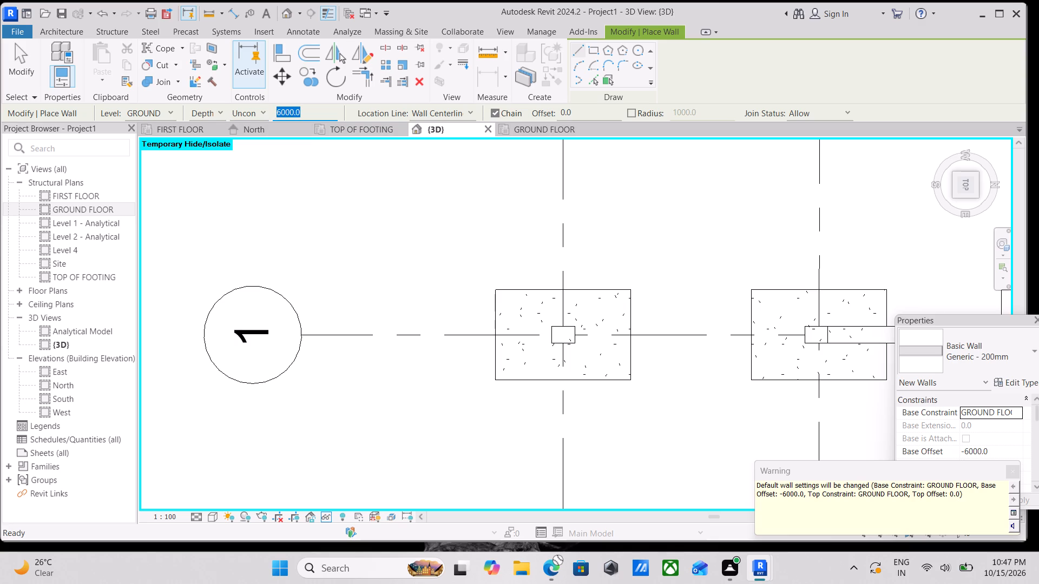
{"action": "left_click_drag", "start_coordinate": [266, 112], "coordinate": [255, 112]}
{"action": "type", "text": "1'"}
{"action": "key", "text": "Return"}
Draw a Generic - 200mm wall along grid 1 from the grid B column to the grid C column and end wall placement.
{"action": "scroll", "coordinate": [632, 251], "scroll_direction": "down", "scroll_amount": 2}
{"action": "middle_click_drag", "start_coordinate": [652, 228], "coordinate": [619, 158]}
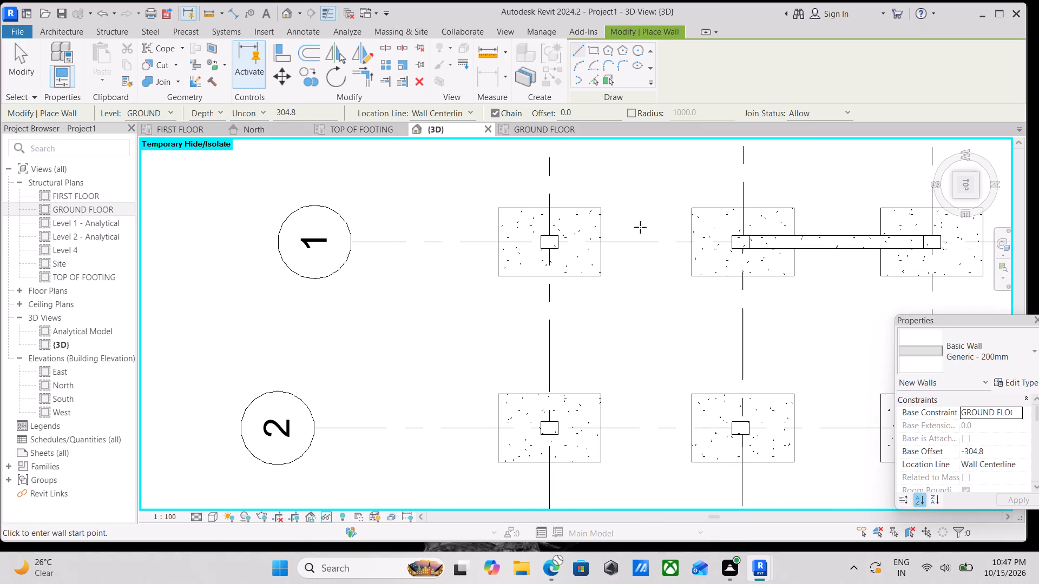
{"action": "scroll", "coordinate": [709, 248], "scroll_direction": "up", "scroll_amount": 2}
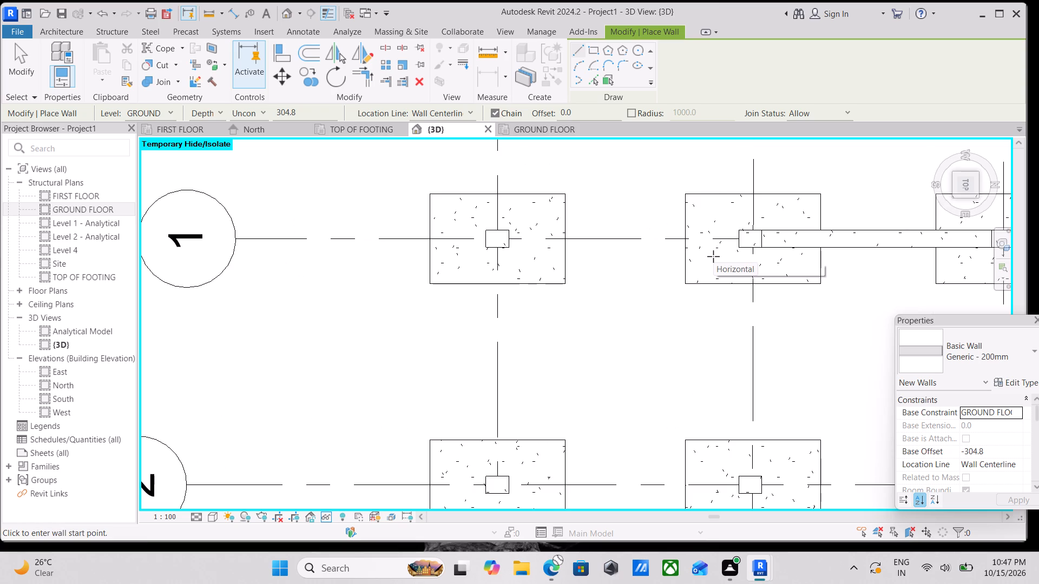
{"action": "scroll", "coordinate": [742, 242], "scroll_direction": "up", "scroll_amount": 3}
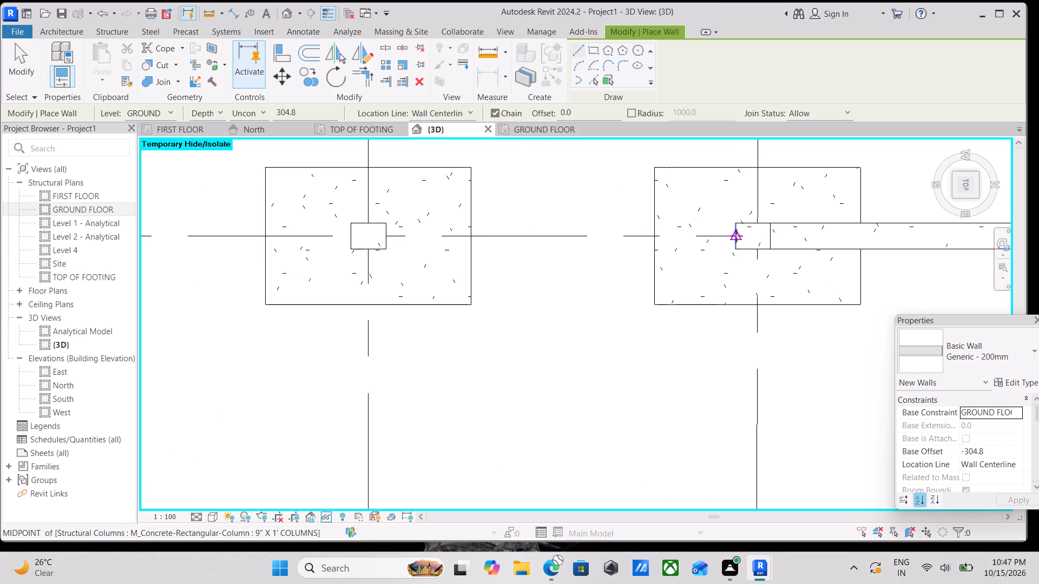
{"action": "left_click", "coordinate": [736, 236]}
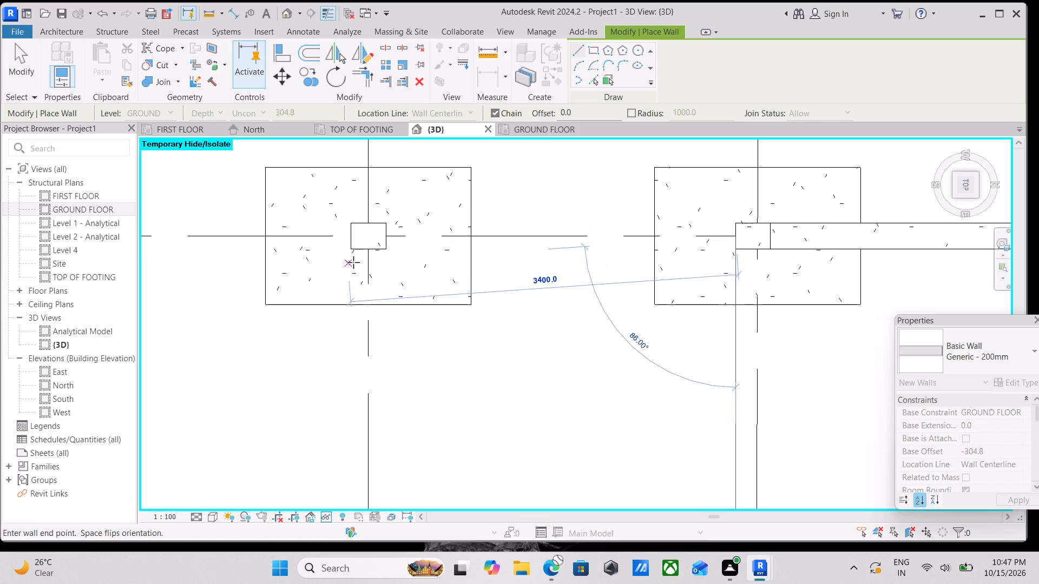
{"action": "left_click", "coordinate": [388, 231]}
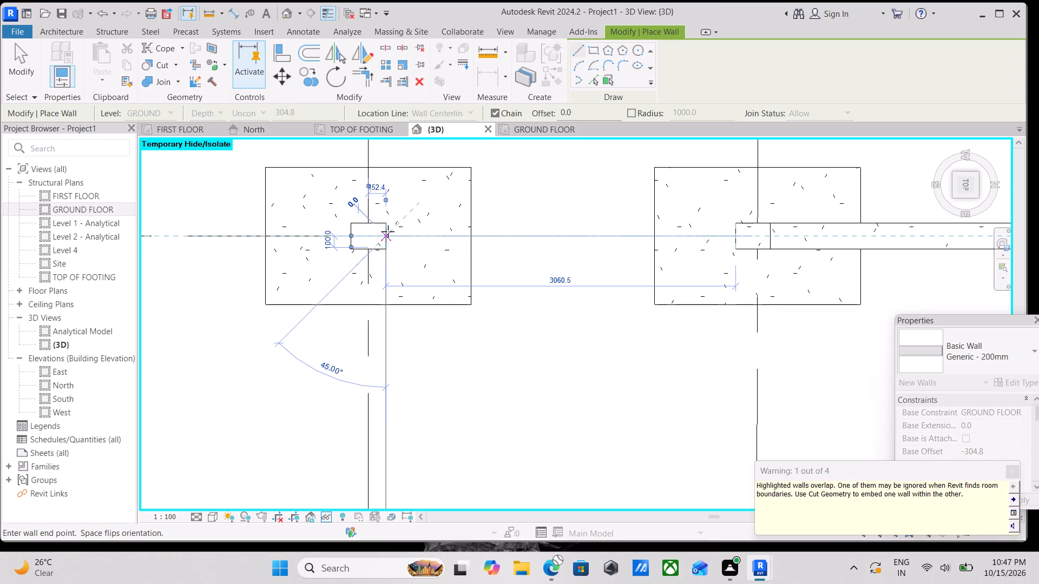
{"action": "scroll", "coordinate": [388, 231], "scroll_direction": "down", "scroll_amount": 8}
{"action": "key", "text": "Escape"}
{"action": "key", "text": "Escape"}
Examine the walls, columns and footings in the 3D view from rotated angles, returning to the top orientation at grid 1.
{"action": "scroll", "coordinate": [453, 161], "scroll_direction": "down", "scroll_amount": 2}
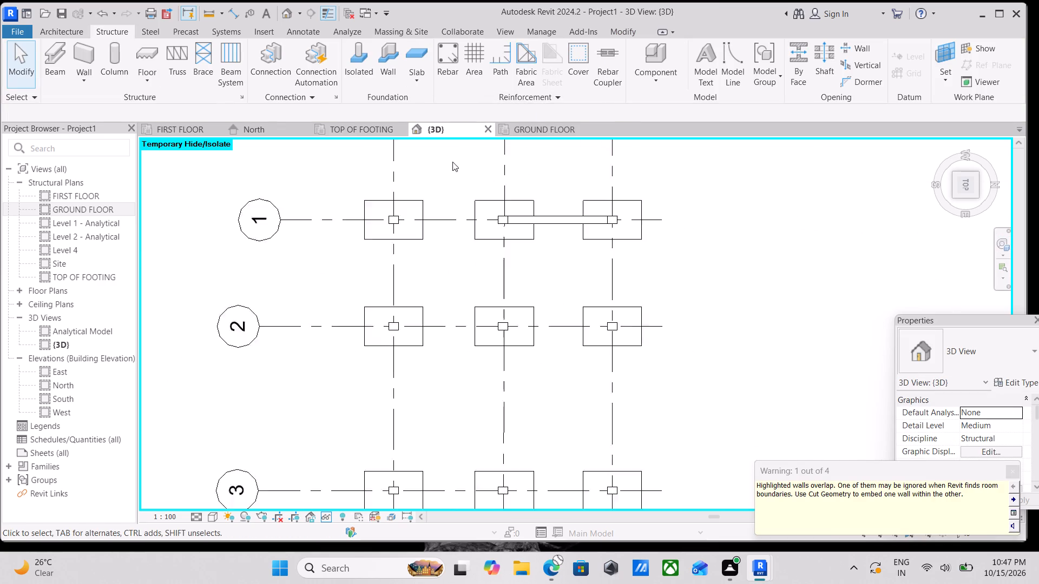
{"action": "scroll", "coordinate": [618, 238], "scroll_direction": "down", "scroll_amount": 1}
{"action": "middle_click_drag", "start_coordinate": [702, 306], "coordinate": [762, 141], "text": "shift"}
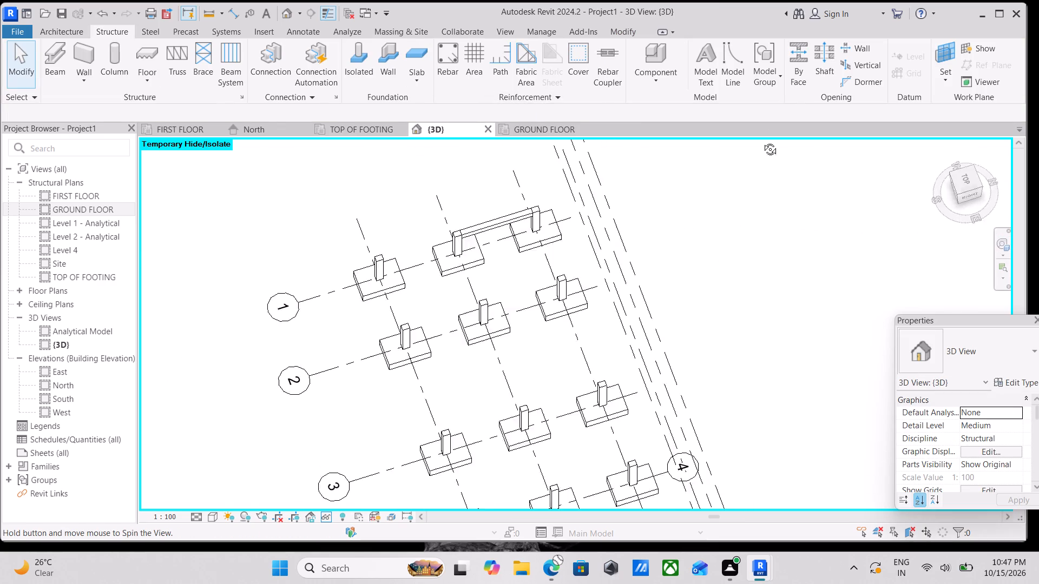
{"action": "middle_click_drag", "start_coordinate": [762, 141], "coordinate": [789, 54], "text": "shift"}
{"action": "middle_click_drag", "start_coordinate": [495, 400], "coordinate": [672, 214]}
{"action": "middle_click_drag", "start_coordinate": [604, 304], "coordinate": [663, 399]}
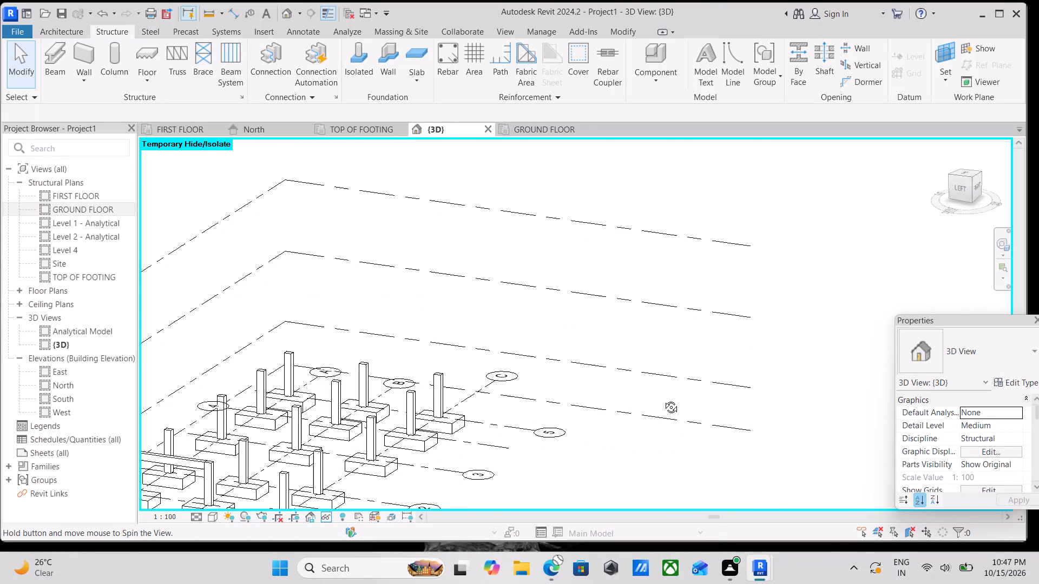
{"action": "middle_click_drag", "start_coordinate": [663, 399], "coordinate": [394, 393]}
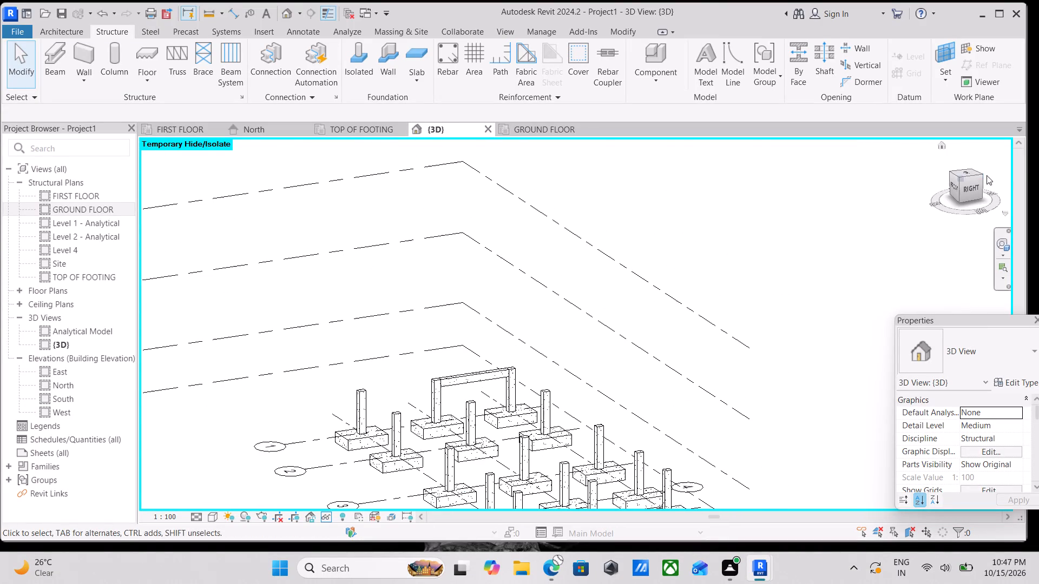
{"action": "left_click", "coordinate": [968, 173]}
{"action": "scroll", "coordinate": [189, 257], "scroll_direction": "up", "scroll_amount": 3}
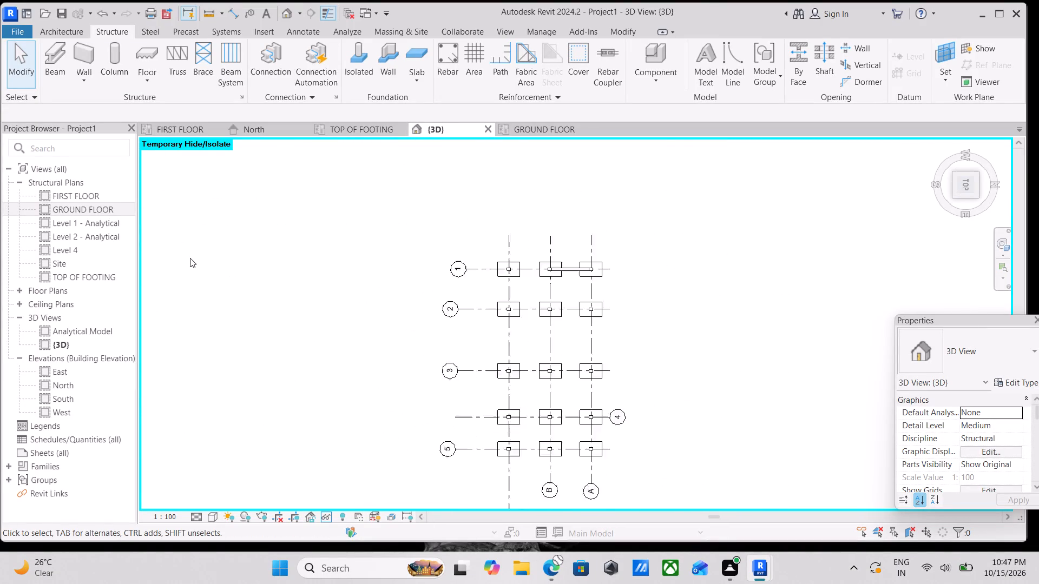
{"action": "scroll", "coordinate": [190, 258], "scroll_direction": "up", "scroll_amount": 1}
{"action": "scroll", "coordinate": [706, 291], "scroll_direction": "up", "scroll_amount": 4}
{"action": "scroll", "coordinate": [690, 230], "scroll_direction": "up", "scroll_amount": 4}
{"action": "middle_click_drag", "start_coordinate": [649, 213], "coordinate": [636, 320]}
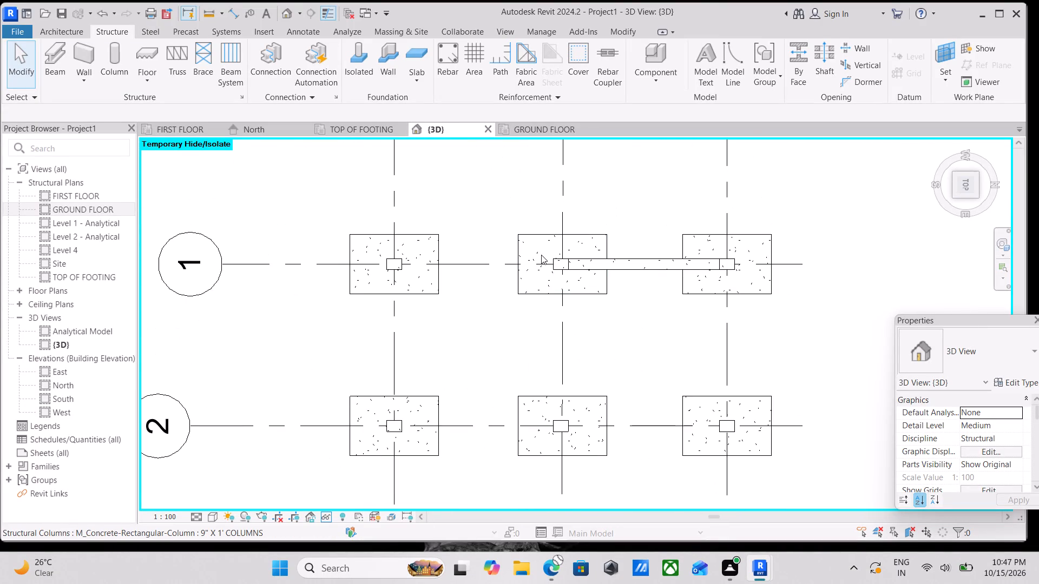
Start the structural Beam command with the M_Concrete-Rectangular Beam type 100MM X 200MM.
{"action": "key", "text": "w"}
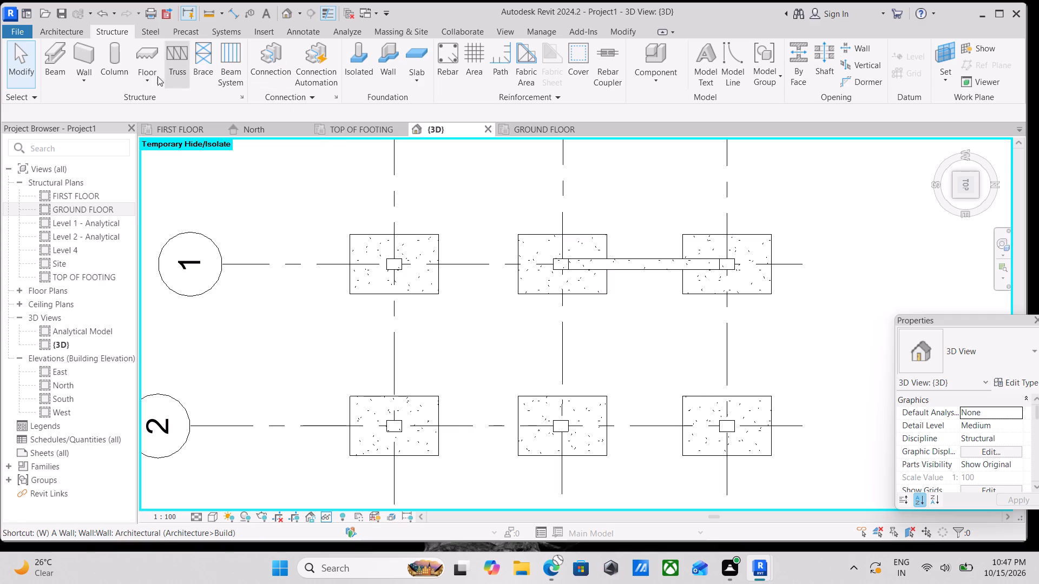
{"action": "key", "text": "Escape"}
{"action": "left_click", "coordinate": [63, 75]}
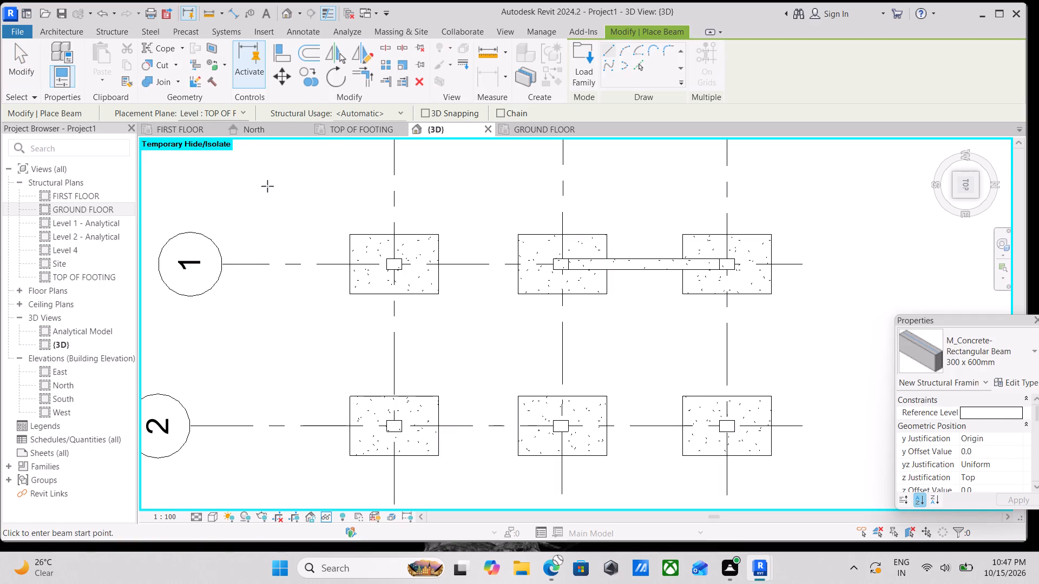
{"action": "scroll", "coordinate": [570, 197], "scroll_direction": "up", "scroll_amount": 3}
{"action": "scroll", "coordinate": [567, 254], "scroll_direction": "down", "scroll_amount": 1}
{"action": "middle_click_drag", "start_coordinate": [571, 247], "coordinate": [637, 213]}
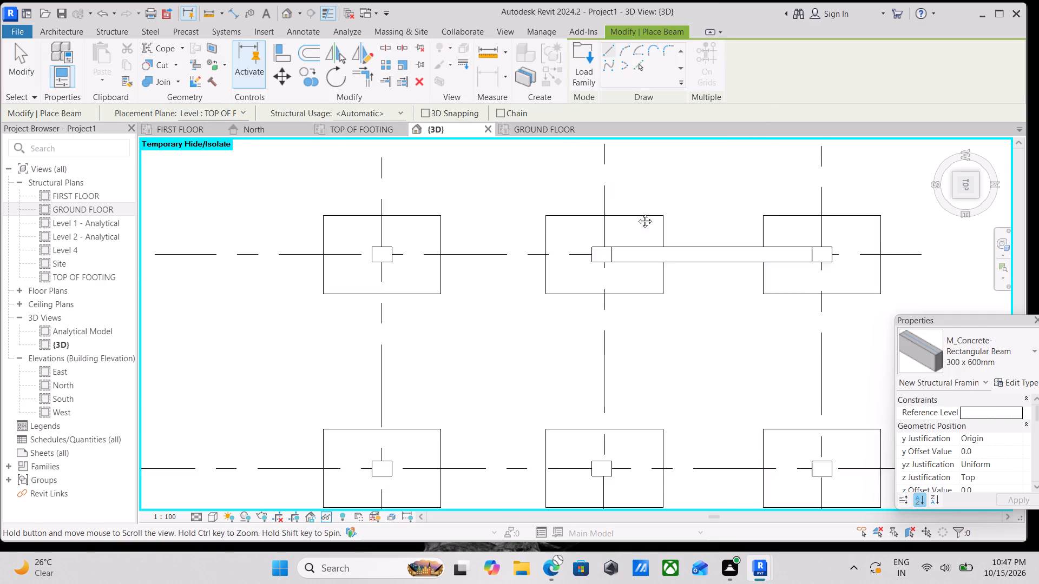
{"action": "middle_click_drag", "start_coordinate": [637, 213], "coordinate": [669, 196]}
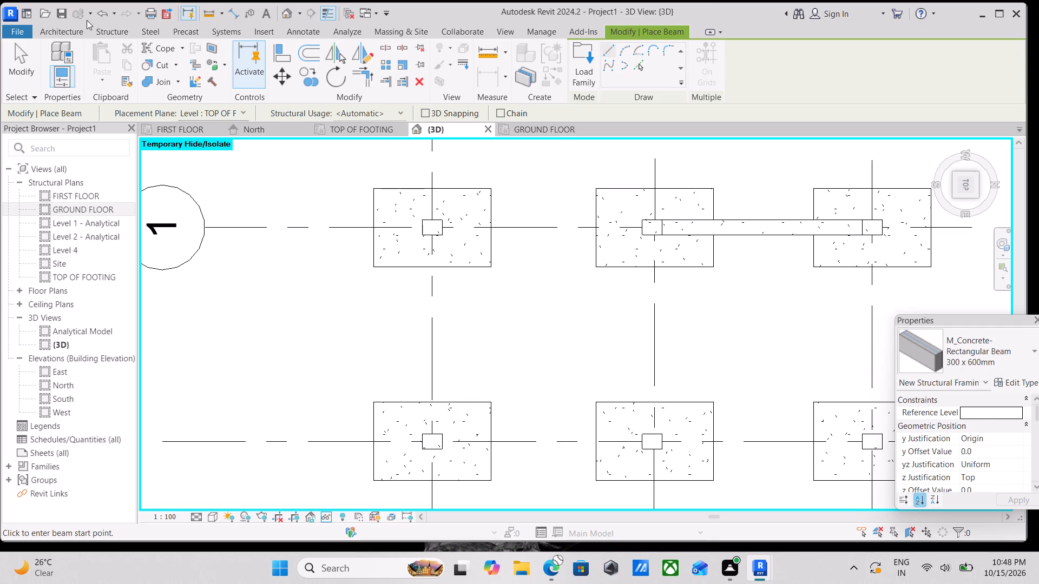
{"action": "left_click", "coordinate": [109, 26]}
{"action": "left_click", "coordinate": [62, 59]}
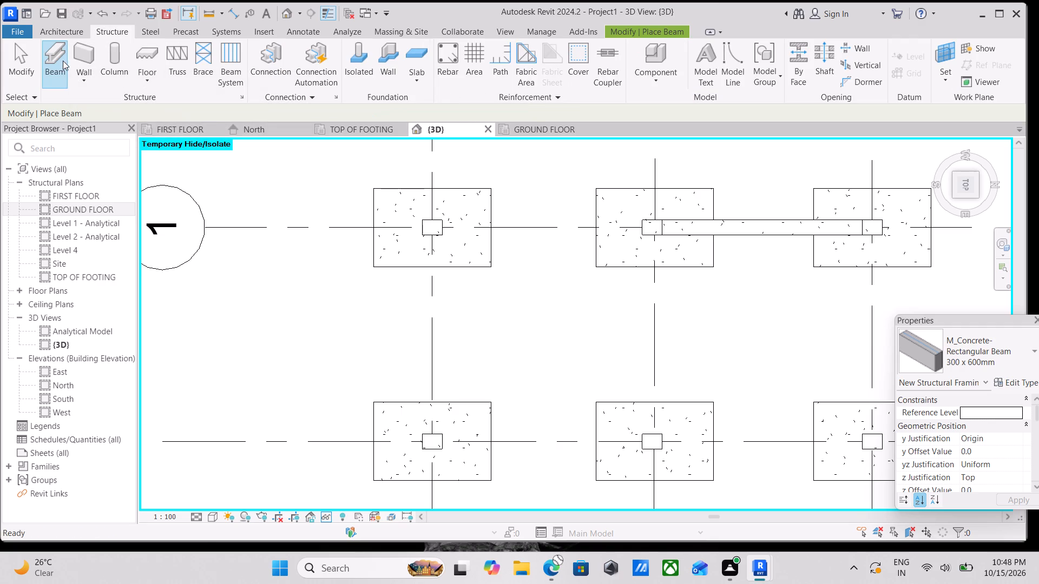
{"action": "left_click", "coordinate": [1008, 368]}
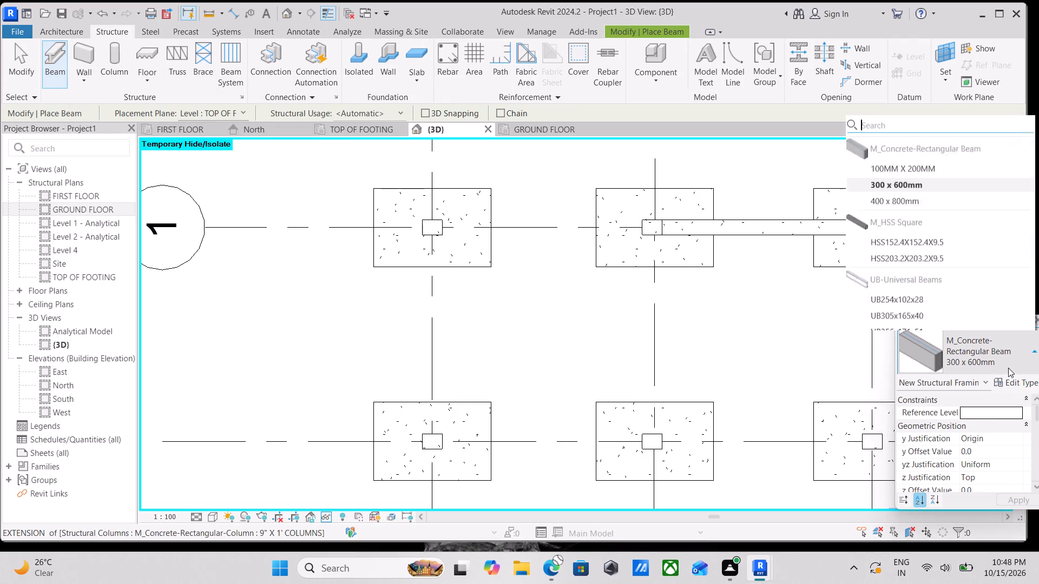
{"action": "scroll", "coordinate": [901, 130], "scroll_direction": "up", "scroll_amount": 3}
{"action": "scroll", "coordinate": [895, 102], "scroll_direction": "down", "scroll_amount": 2}
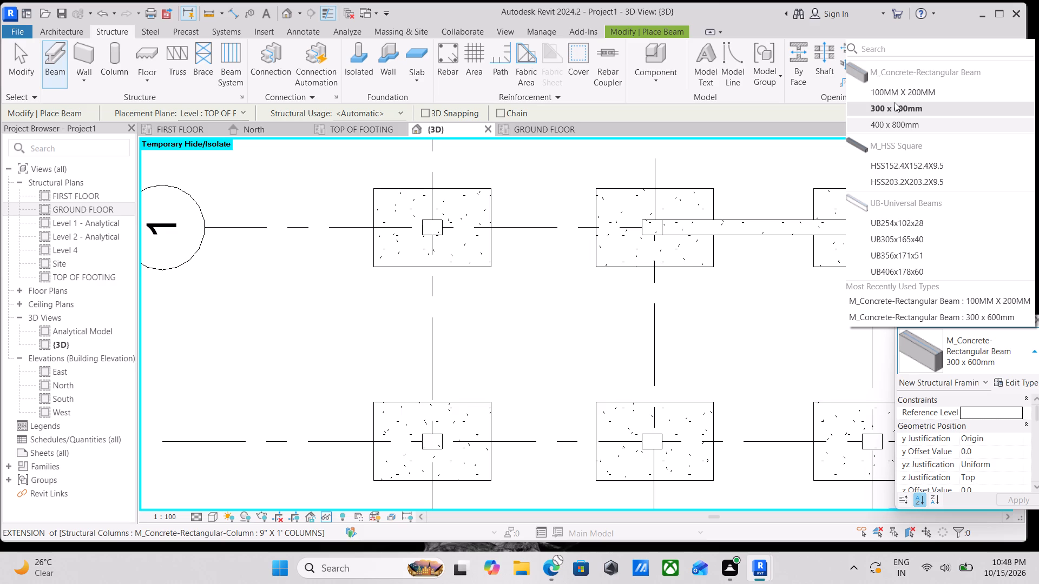
{"action": "scroll", "coordinate": [895, 102], "scroll_direction": "down", "scroll_amount": 1}
{"action": "scroll", "coordinate": [894, 103], "scroll_direction": "up", "scroll_amount": 1}
{"action": "left_click", "coordinate": [896, 91]}
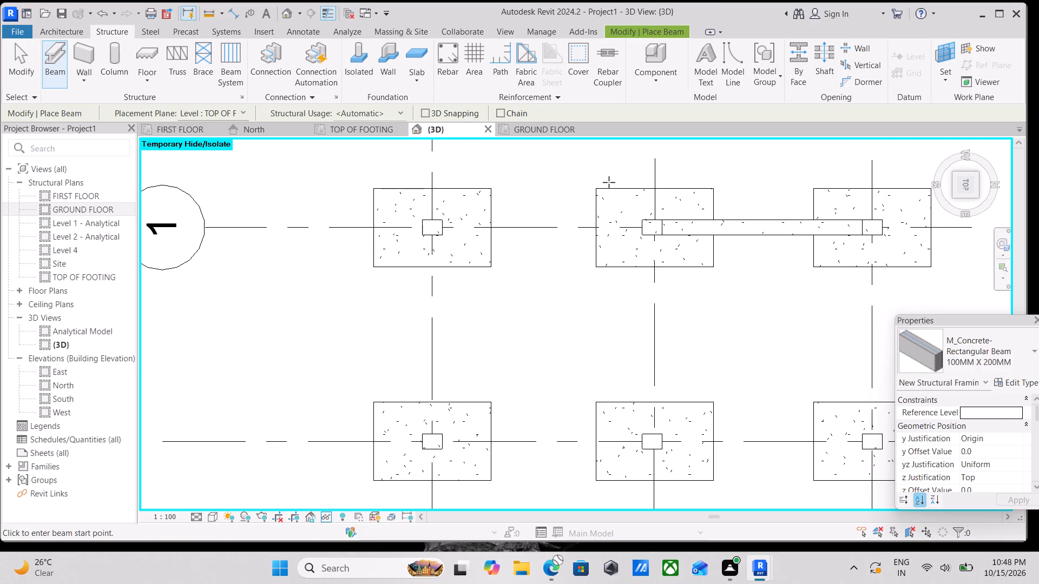
Place the 100MM X 200MM beam on the GROUND FLOOR level along grid C, from the grid 1 column to the grid 2 column.
{"action": "scroll", "coordinate": [557, 184], "scroll_direction": "down", "scroll_amount": 2}
{"action": "middle_click_drag", "start_coordinate": [499, 253], "coordinate": [639, 178]}
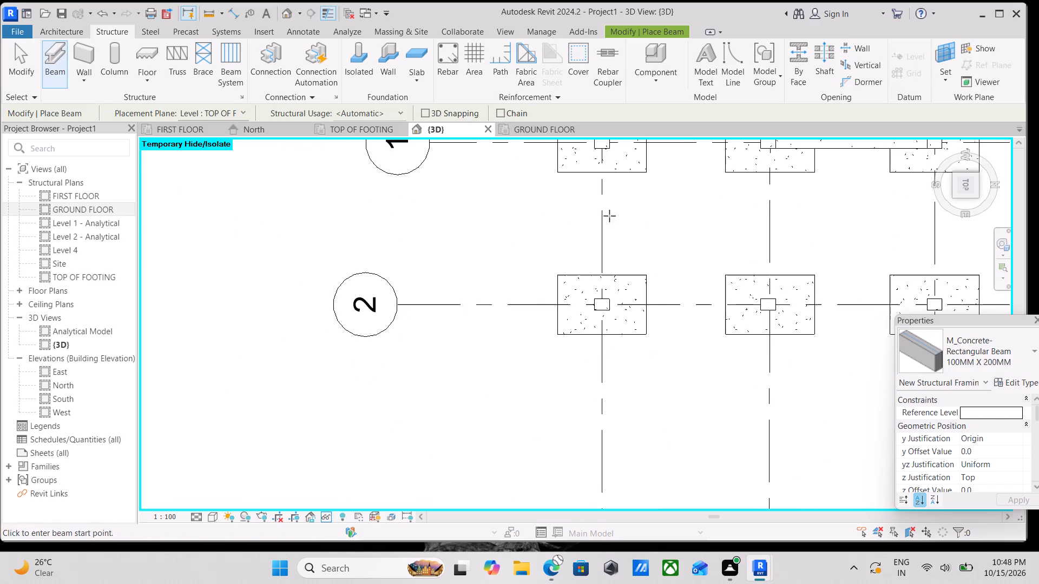
{"action": "scroll", "coordinate": [622, 313], "scroll_direction": "up", "scroll_amount": 3}
{"action": "scroll", "coordinate": [571, 297], "scroll_direction": "up", "scroll_amount": 3}
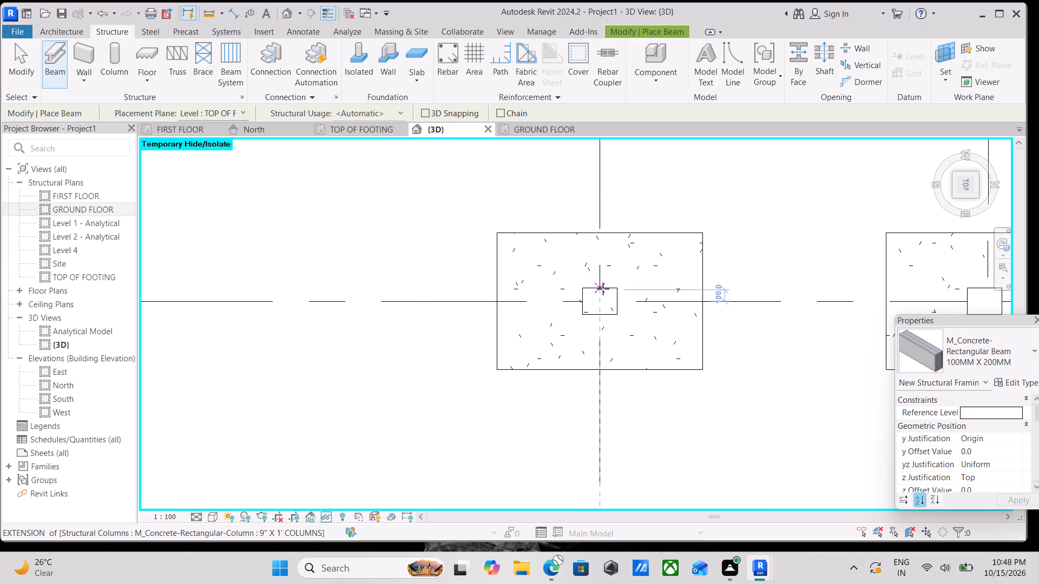
{"action": "scroll", "coordinate": [624, 183], "scroll_direction": "down", "scroll_amount": 2}
{"action": "middle_click_drag", "start_coordinate": [624, 183], "coordinate": [621, 360]}
{"action": "scroll", "coordinate": [634, 224], "scroll_direction": "down", "scroll_amount": 2}
{"action": "middle_click_drag", "start_coordinate": [634, 225], "coordinate": [621, 360]}
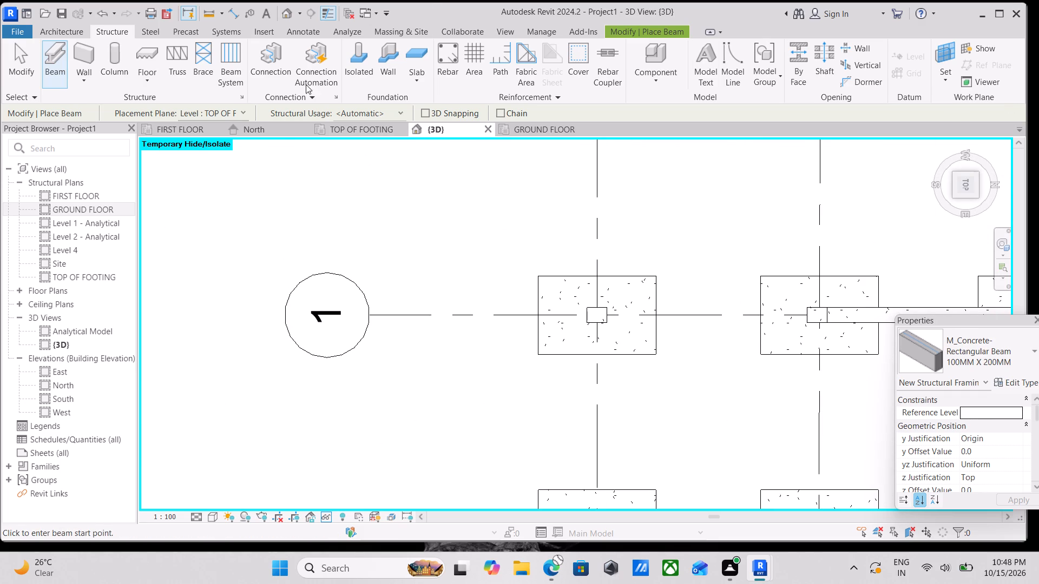
{"action": "left_click", "coordinate": [240, 111]}
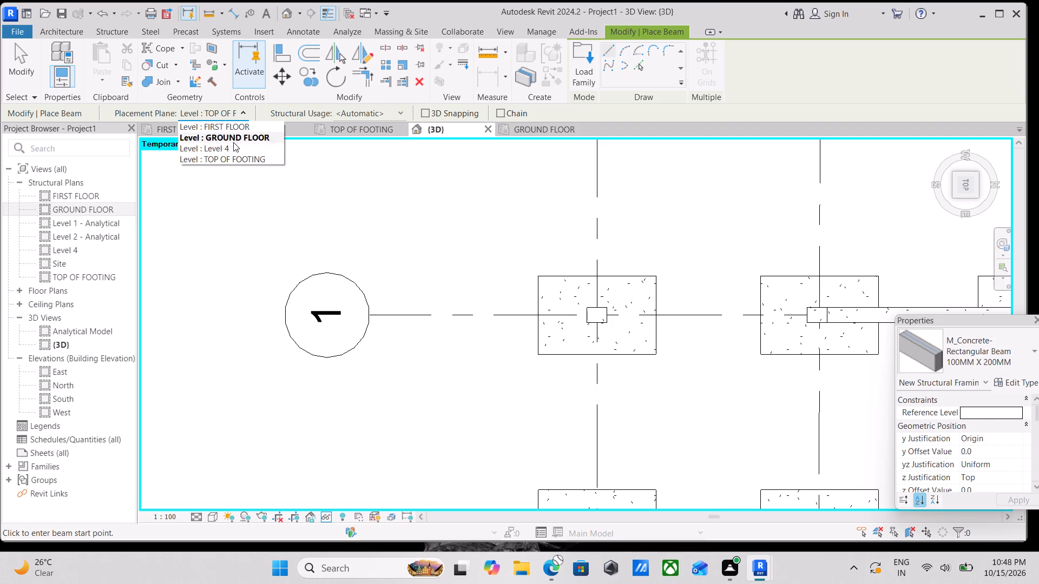
{"action": "left_click", "coordinate": [234, 137]}
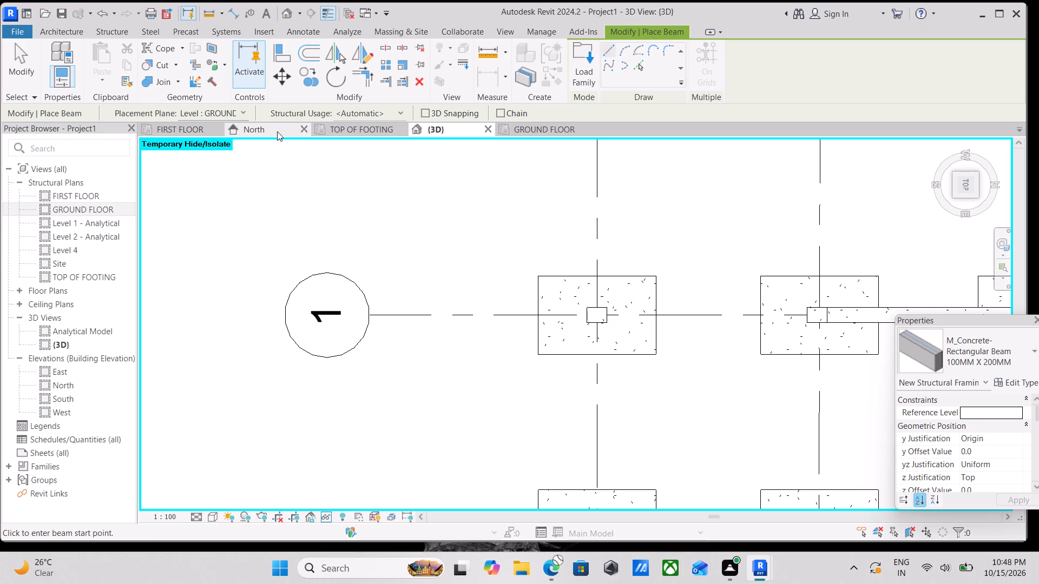
{"action": "scroll", "coordinate": [627, 350], "scroll_direction": "up", "scroll_amount": 5}
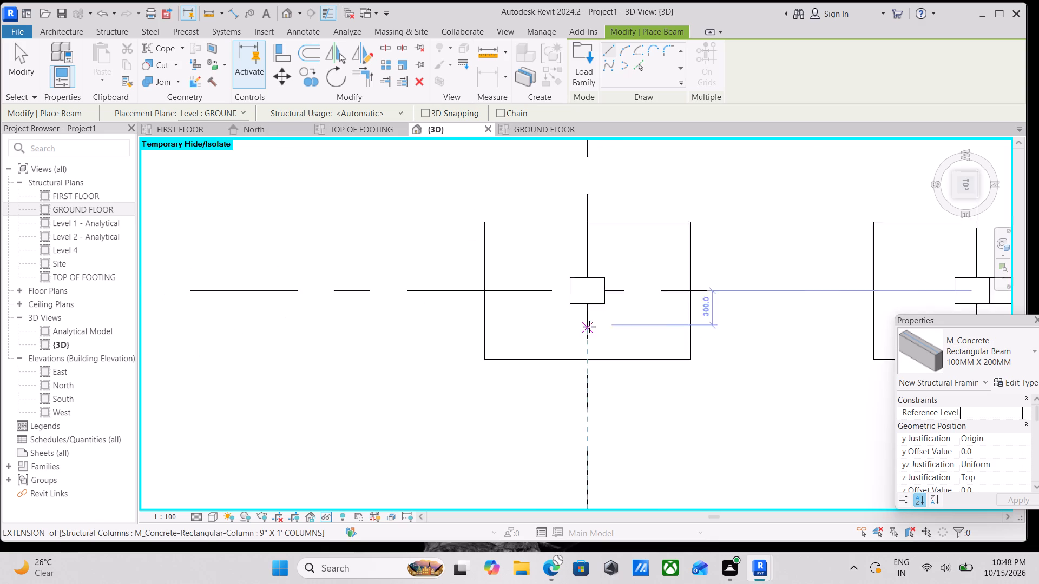
{"action": "left_click", "coordinate": [588, 299]}
{"action": "scroll", "coordinate": [595, 406], "scroll_direction": "down", "scroll_amount": 1}
{"action": "middle_click_drag", "start_coordinate": [595, 406], "coordinate": [613, 144]}
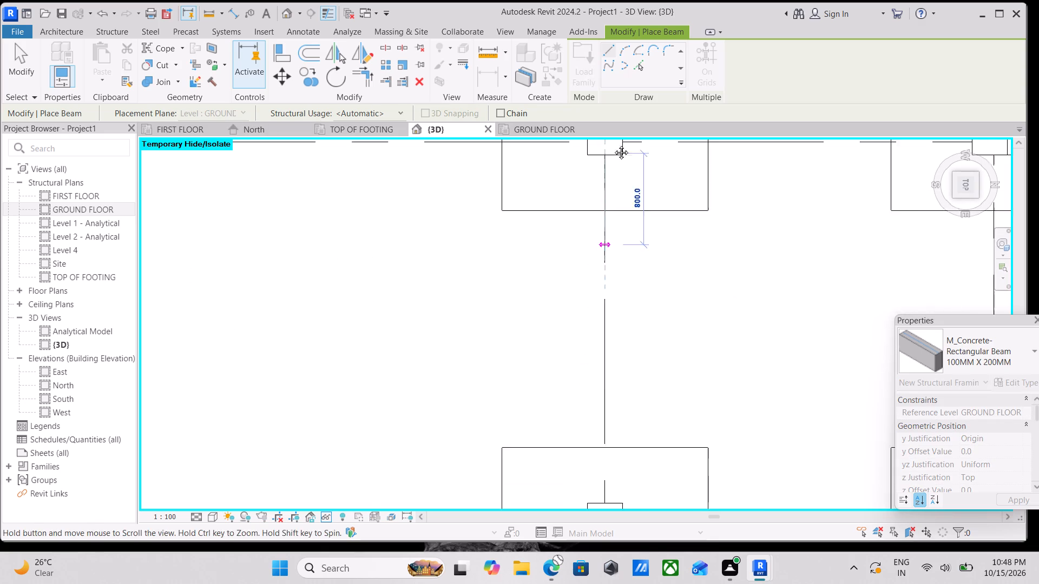
{"action": "middle_click_drag", "start_coordinate": [613, 144], "coordinate": [611, 102]}
{"action": "scroll", "coordinate": [646, 275], "scroll_direction": "down", "scroll_amount": 2}
{"action": "middle_click_drag", "start_coordinate": [645, 273], "coordinate": [637, 197]}
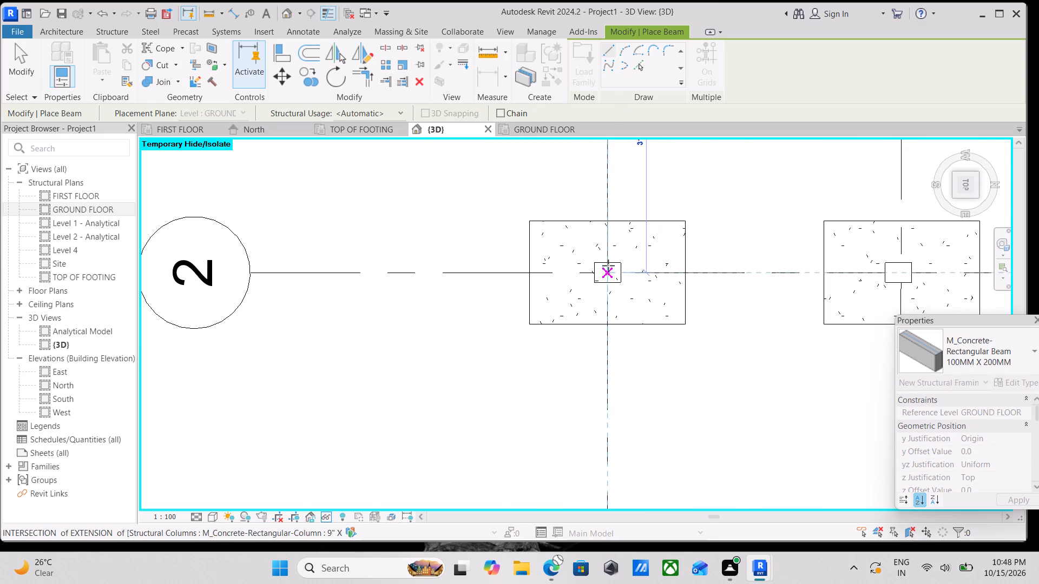
{"action": "left_click", "coordinate": [608, 264]}
{"action": "scroll", "coordinate": [608, 264], "scroll_direction": "down", "scroll_amount": 8}
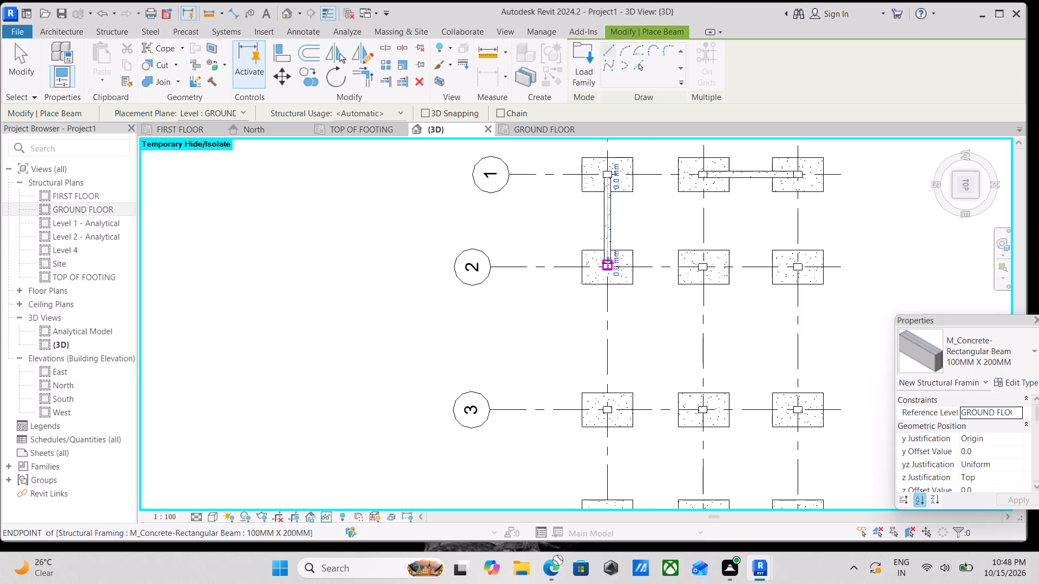
Place a 100MM X 200MM beam about 3000 mm long along grid 1 from the grid B column to the grid C column.
{"action": "scroll", "coordinate": [695, 170], "scroll_direction": "up", "scroll_amount": 7}
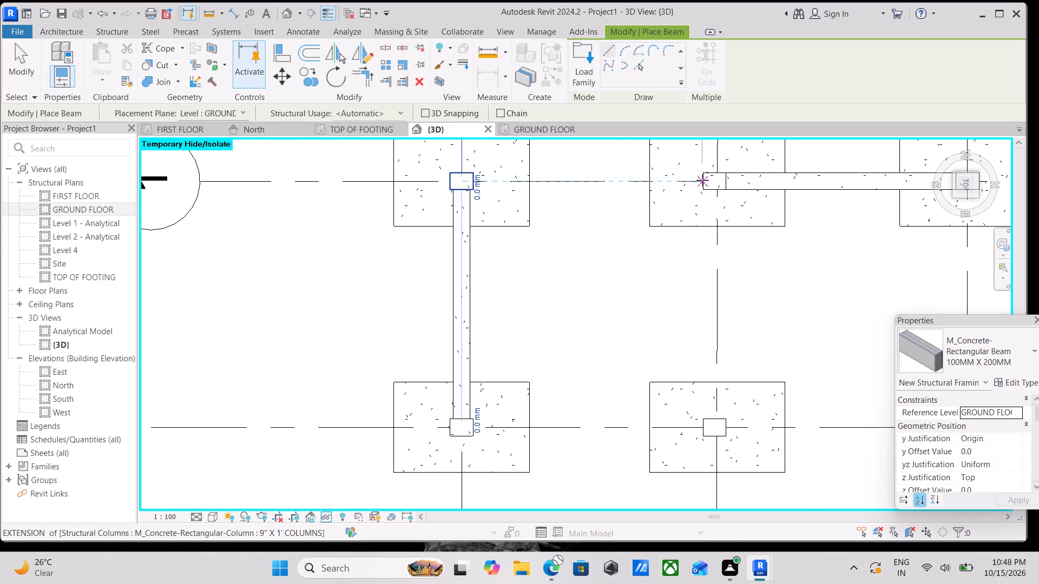
{"action": "left_click", "coordinate": [703, 180]}
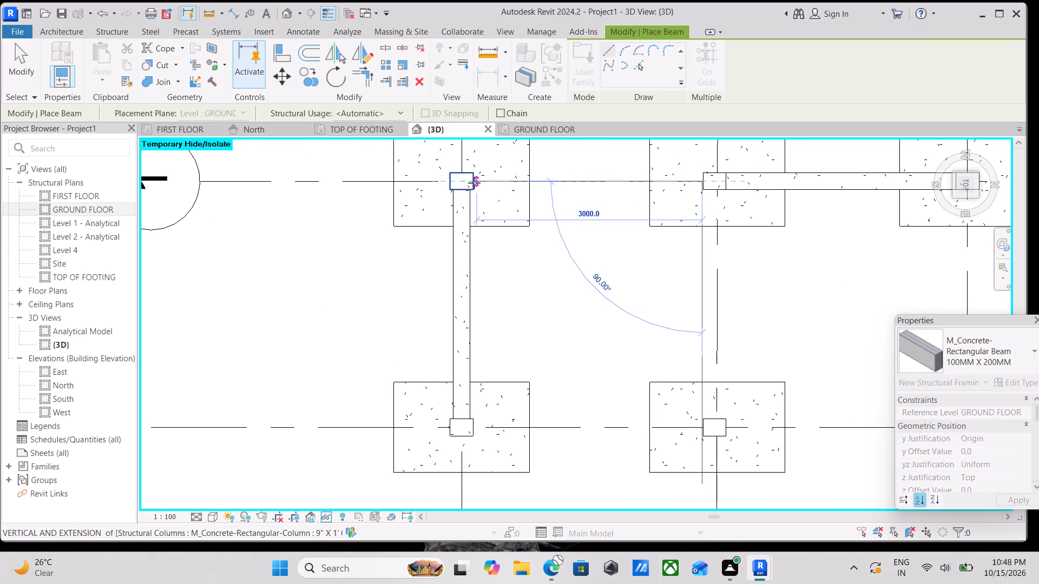
{"action": "left_click", "coordinate": [472, 182]}
{"action": "scroll", "coordinate": [561, 191], "scroll_direction": "down", "scroll_amount": 4}
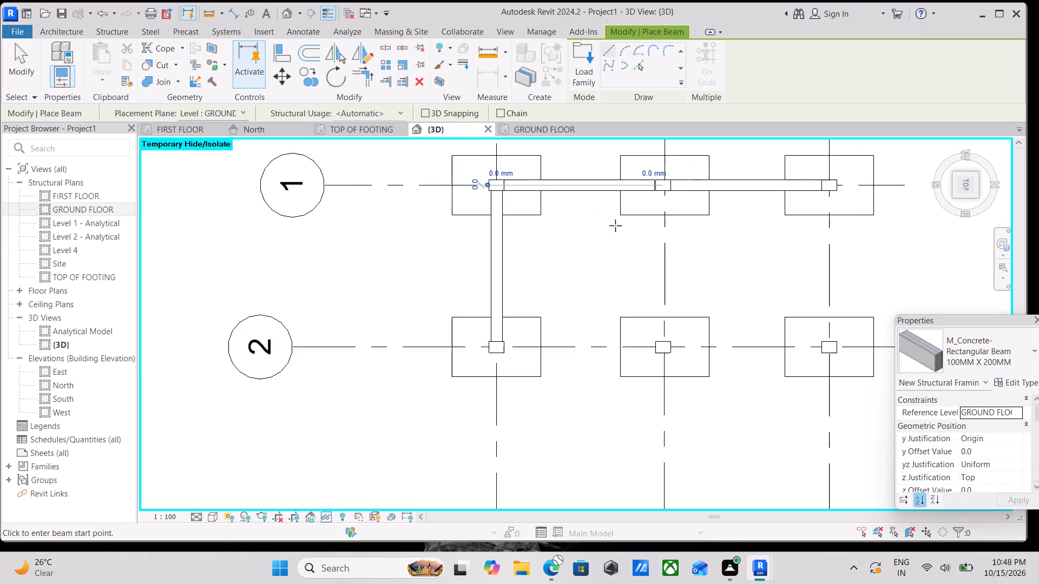
{"action": "middle_click_drag", "start_coordinate": [674, 247], "coordinate": [782, 31], "text": "shift"}
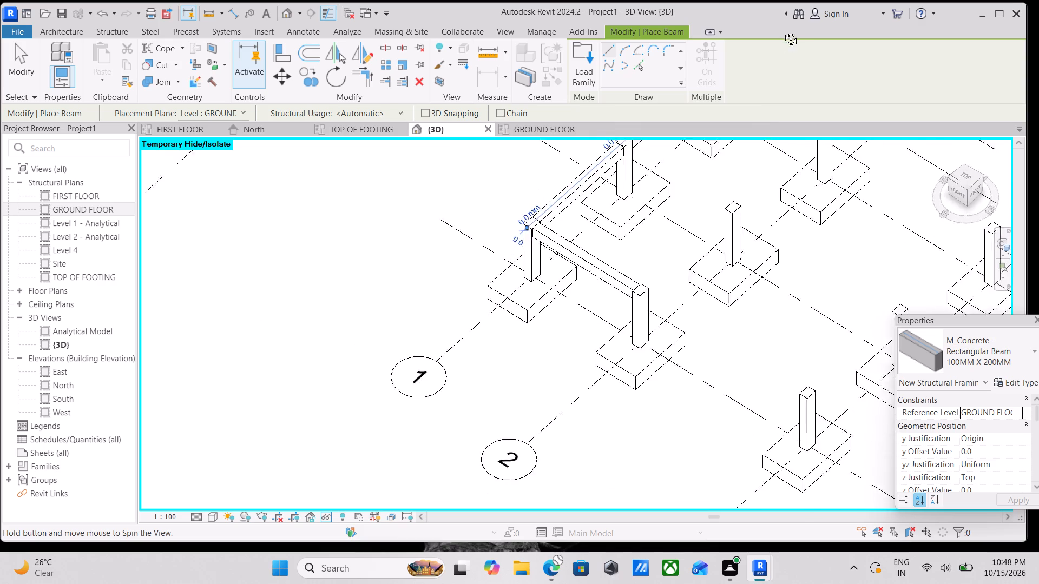
{"action": "middle_click_drag", "start_coordinate": [782, 31], "coordinate": [660, 261], "text": "shift"}
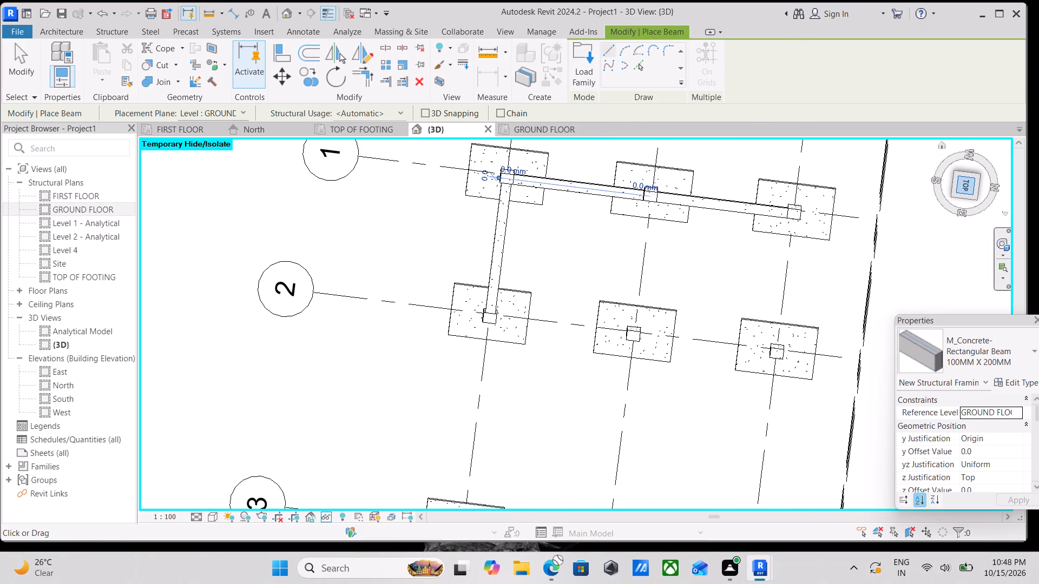
{"action": "left_click", "coordinate": [968, 190]}
Place a 100MM X 200MM beam on the GROUND FLOOR level along grid C, from the grid 2 column to the grid 3 column.
{"action": "scroll", "coordinate": [531, 314], "scroll_direction": "down", "scroll_amount": 5}
{"action": "middle_click_drag", "start_coordinate": [489, 319], "coordinate": [551, 137]}
{"action": "scroll", "coordinate": [571, 357], "scroll_direction": "down", "scroll_amount": 2}
{"action": "middle_click_drag", "start_coordinate": [568, 350], "coordinate": [578, 238]}
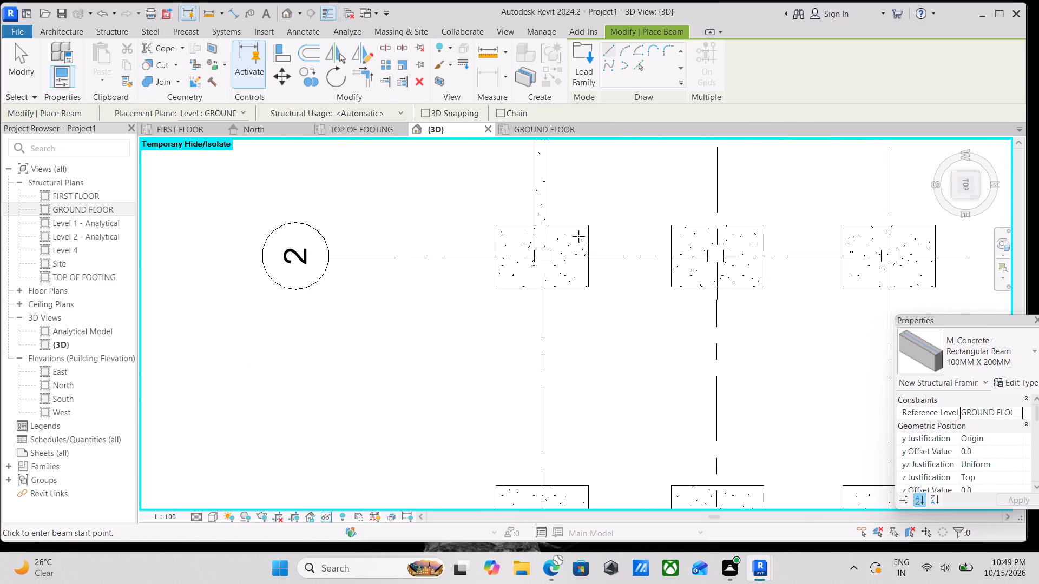
{"action": "scroll", "coordinate": [570, 254], "scroll_direction": "down", "scroll_amount": 2}
{"action": "middle_click_drag", "start_coordinate": [536, 318], "coordinate": [554, 247]}
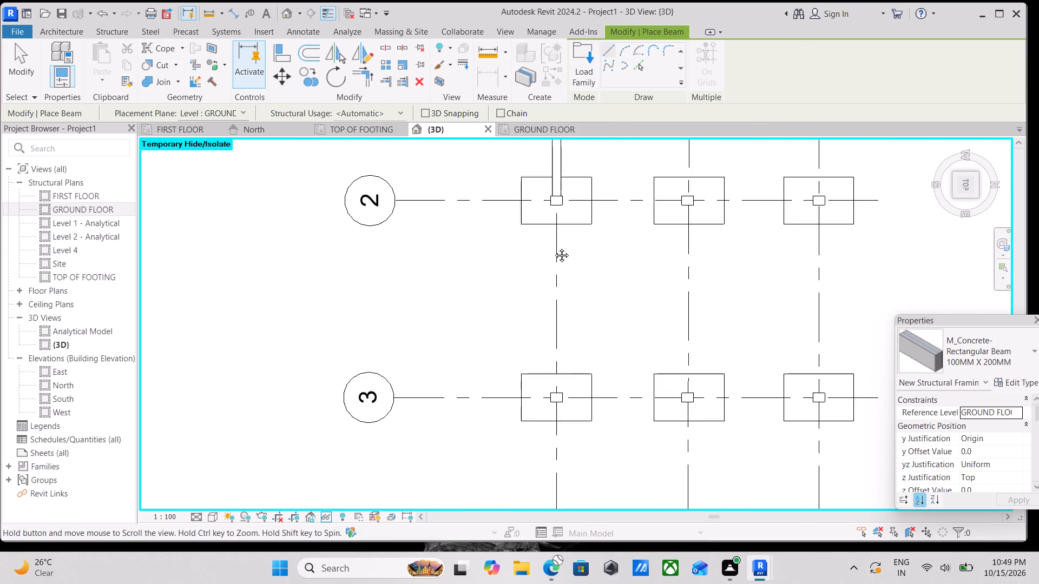
{"action": "middle_click_drag", "start_coordinate": [554, 247], "coordinate": [554, 245]}
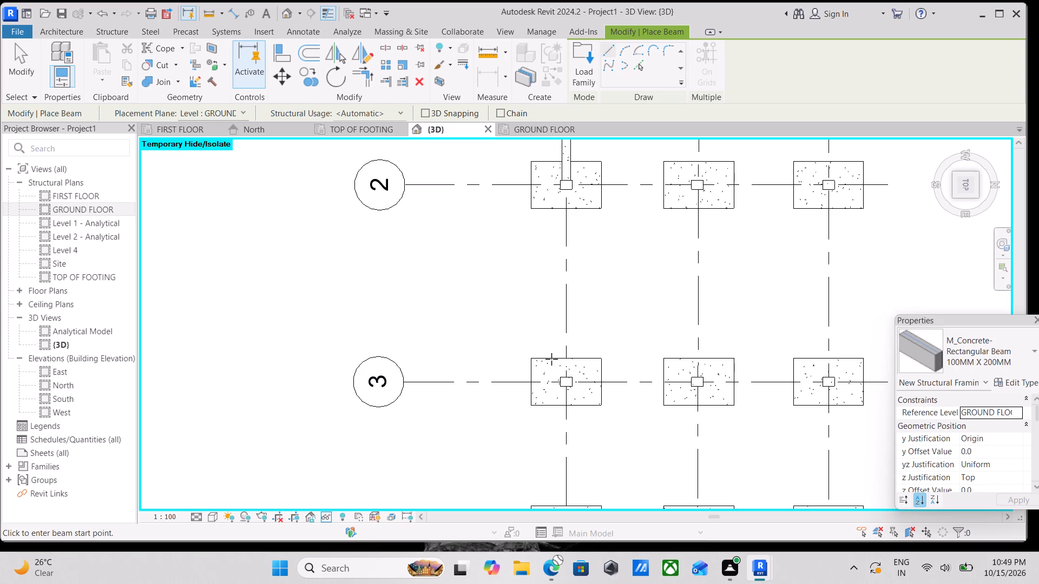
{"action": "scroll", "coordinate": [606, 256], "scroll_direction": "down", "scroll_amount": 2}
{"action": "middle_click_drag", "start_coordinate": [611, 250], "coordinate": [637, 216]}
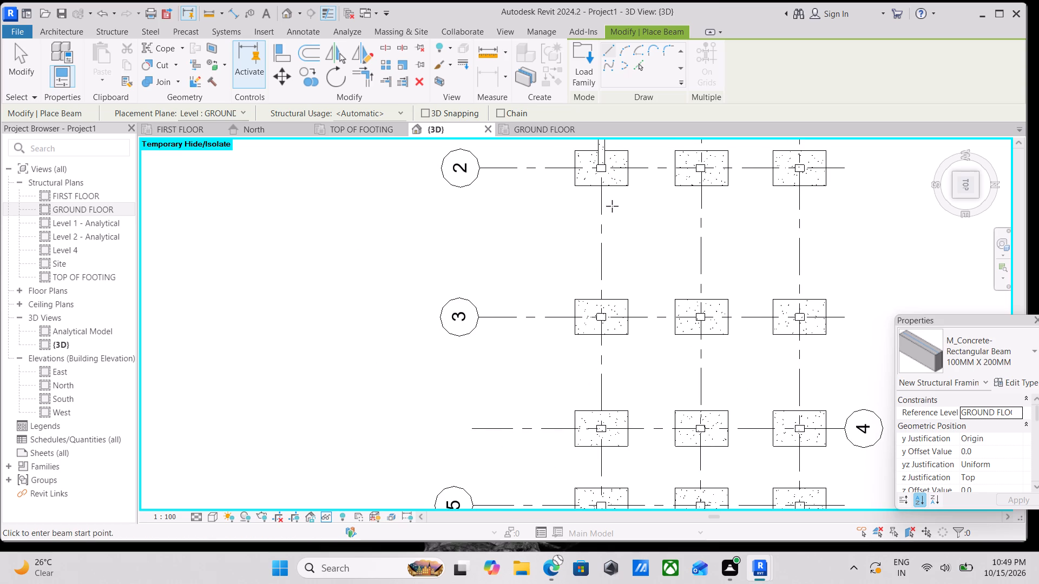
{"action": "scroll", "coordinate": [600, 175], "scroll_direction": "up", "scroll_amount": 3}
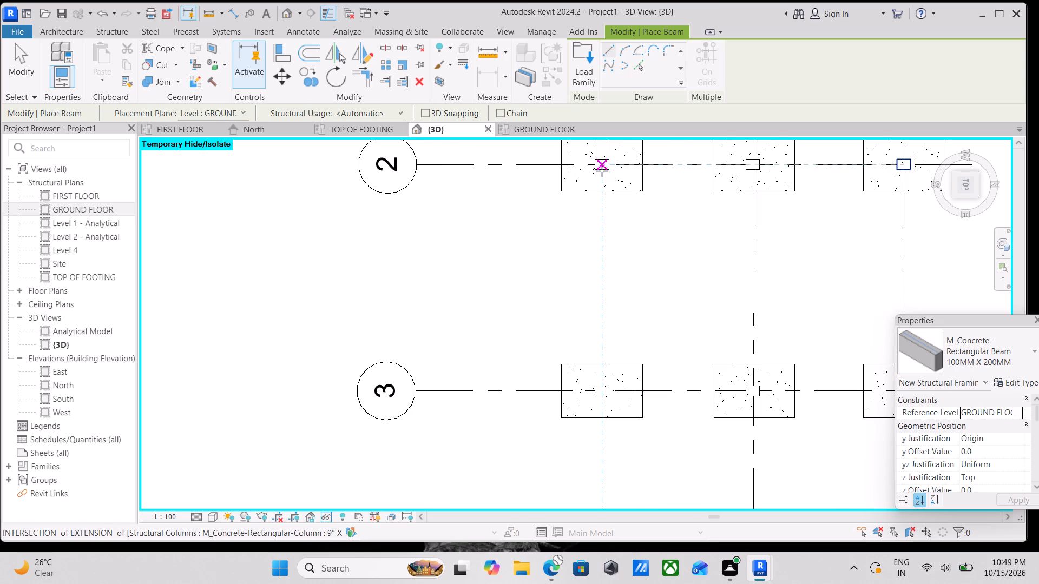
{"action": "scroll", "coordinate": [602, 175], "scroll_direction": "up", "scroll_amount": 7}
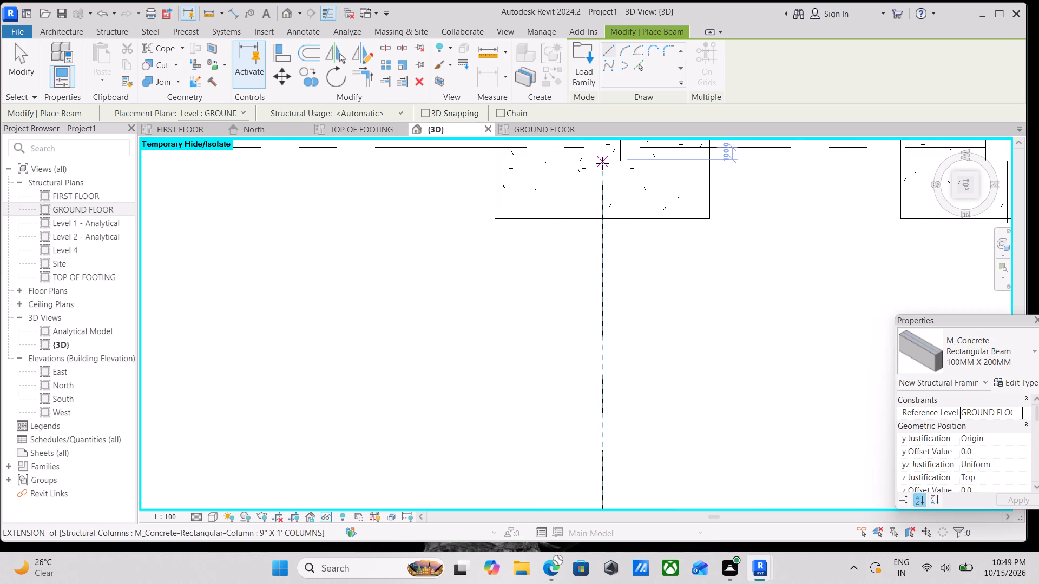
{"action": "left_click", "coordinate": [602, 160]}
{"action": "middle_click_drag", "start_coordinate": [599, 311], "coordinate": [584, 164]}
{"action": "scroll", "coordinate": [594, 273], "scroll_direction": "down", "scroll_amount": 1}
{"action": "scroll", "coordinate": [579, 349], "scroll_direction": "down", "scroll_amount": 1}
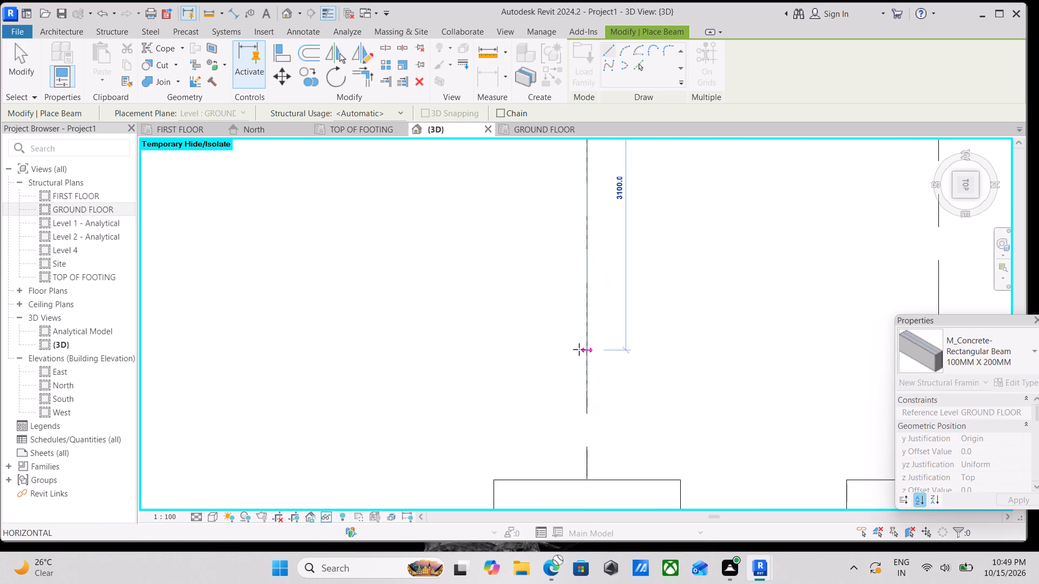
{"action": "scroll", "coordinate": [579, 349], "scroll_direction": "down", "scroll_amount": 2}
{"action": "middle_click_drag", "start_coordinate": [579, 348], "coordinate": [586, 231]}
{"action": "scroll", "coordinate": [581, 344], "scroll_direction": "up", "scroll_amount": 2}
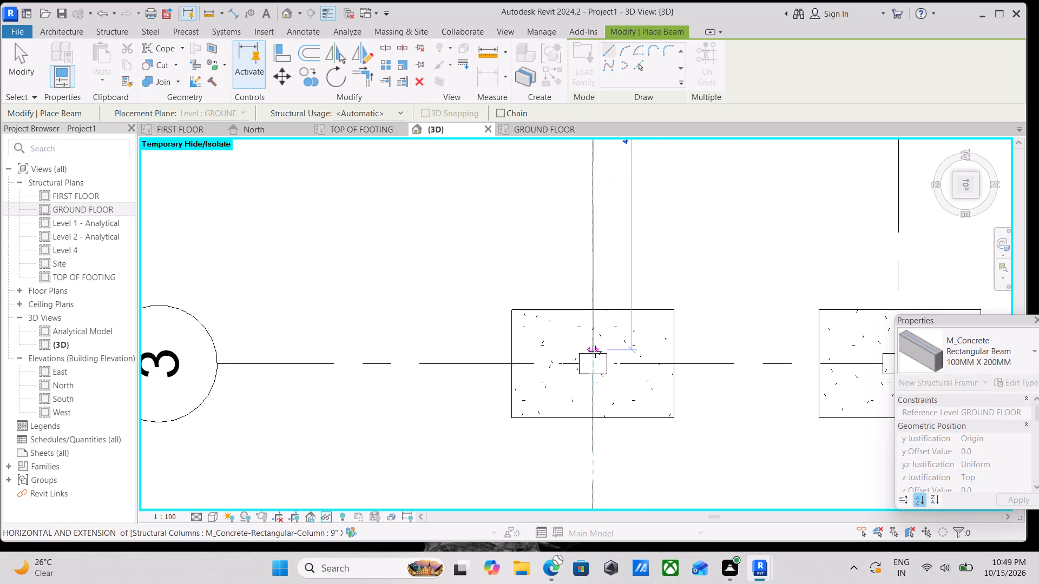
{"action": "scroll", "coordinate": [594, 355], "scroll_direction": "up", "scroll_amount": 4}
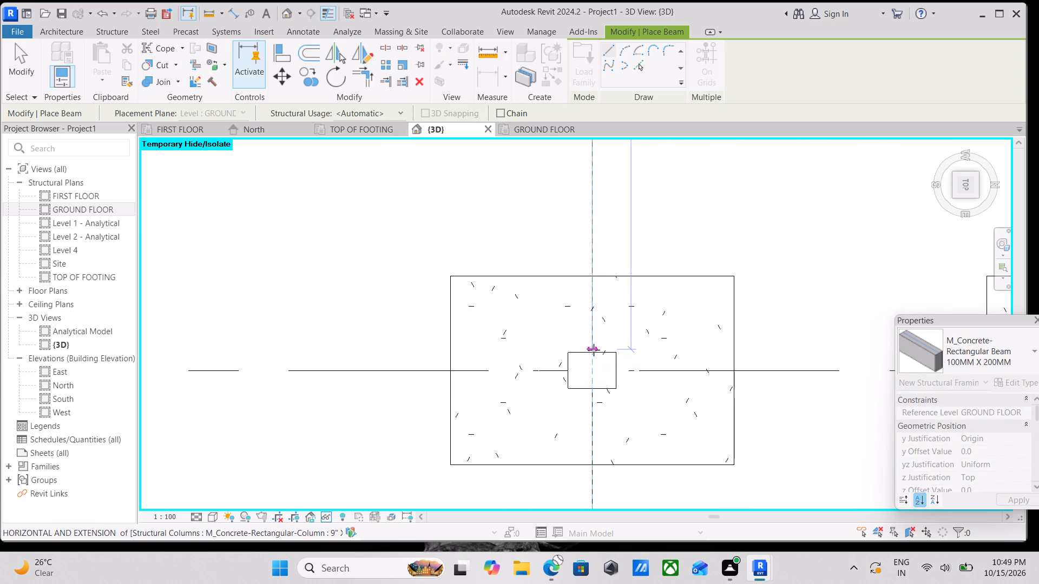
{"action": "left_click", "coordinate": [594, 353]}
Place a 100MM X 200MM beam about 3500 mm long along grid C from the grid 3 column to the grid 4 column.
{"action": "scroll", "coordinate": [594, 353], "scroll_direction": "down", "scroll_amount": 3}
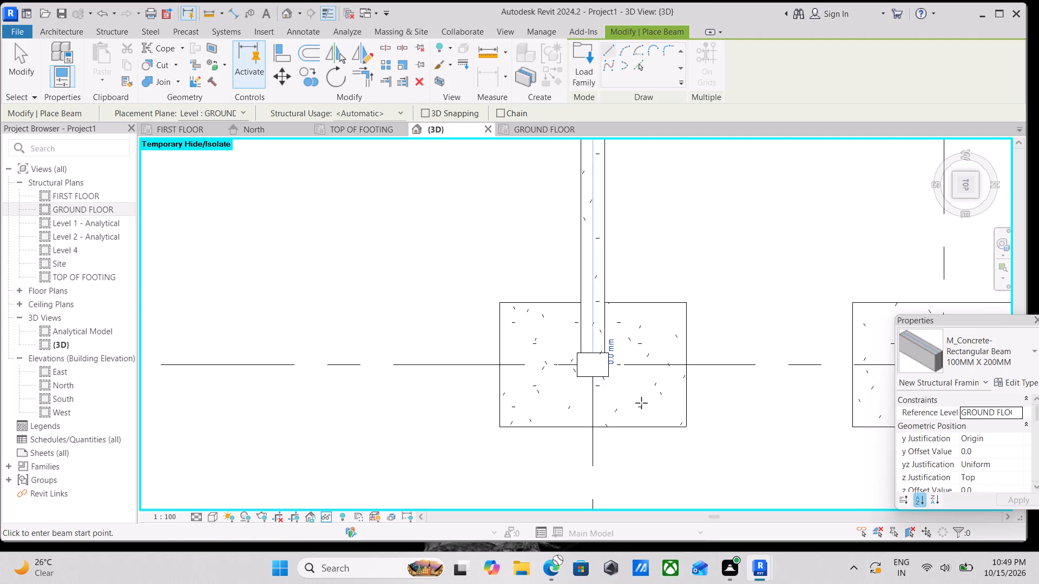
{"action": "scroll", "coordinate": [642, 403], "scroll_direction": "down", "scroll_amount": 4}
{"action": "middle_click_drag", "start_coordinate": [639, 320], "coordinate": [674, 152]}
{"action": "scroll", "coordinate": [676, 251], "scroll_direction": "down", "scroll_amount": 2}
{"action": "middle_click_drag", "start_coordinate": [679, 245], "coordinate": [709, 201]}
{"action": "scroll", "coordinate": [698, 184], "scroll_direction": "up", "scroll_amount": 8}
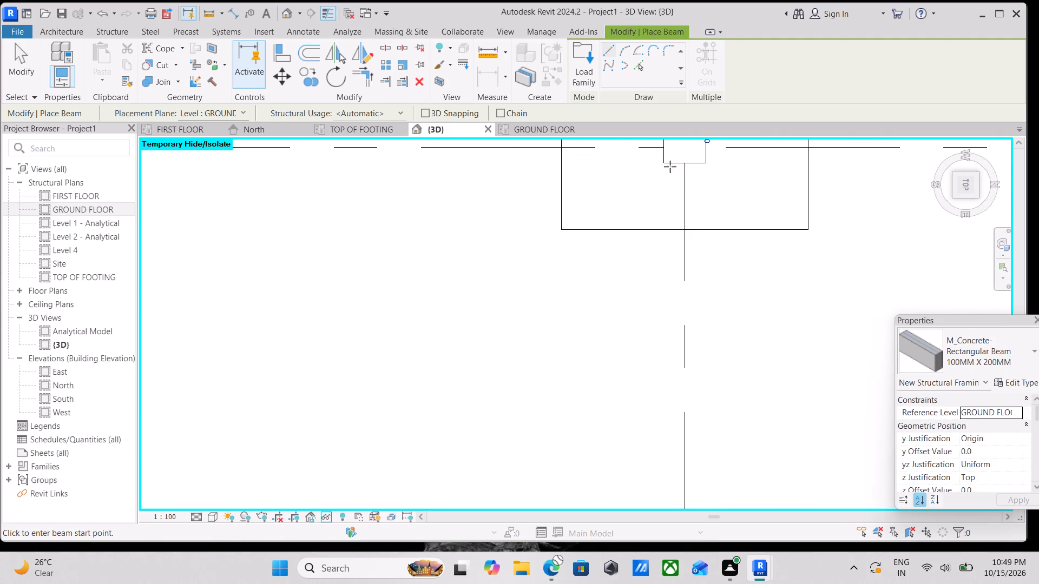
{"action": "left_click", "coordinate": [683, 163]}
{"action": "middle_click_drag", "start_coordinate": [689, 393], "coordinate": [679, 214]}
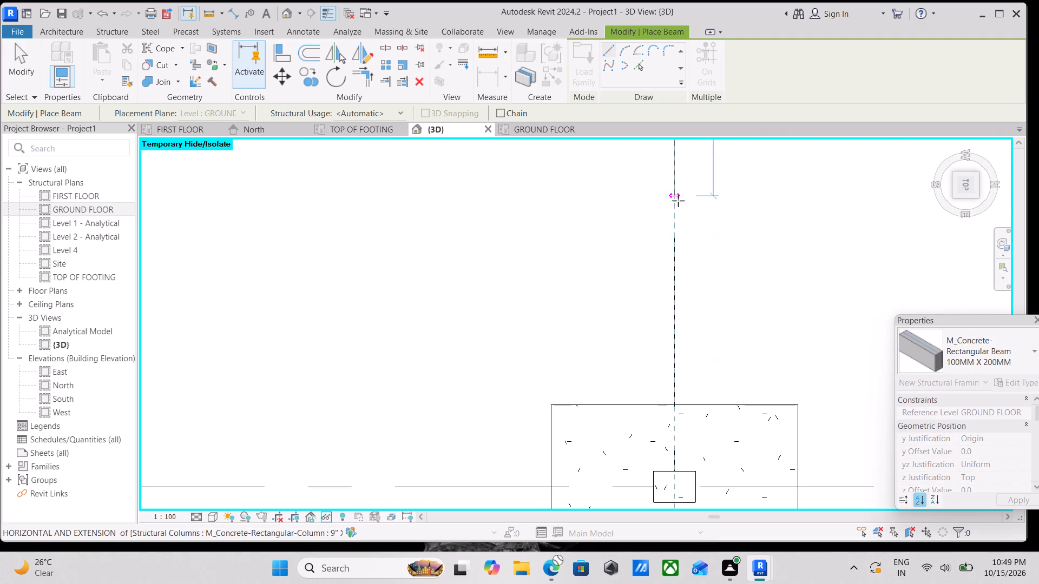
{"action": "scroll", "coordinate": [660, 357], "scroll_direction": "down", "scroll_amount": 2}
{"action": "middle_click_drag", "start_coordinate": [660, 332], "coordinate": [664, 207]}
{"action": "scroll", "coordinate": [661, 309], "scroll_direction": "down", "scroll_amount": 1}
{"action": "middle_click_drag", "start_coordinate": [660, 299], "coordinate": [647, 171]}
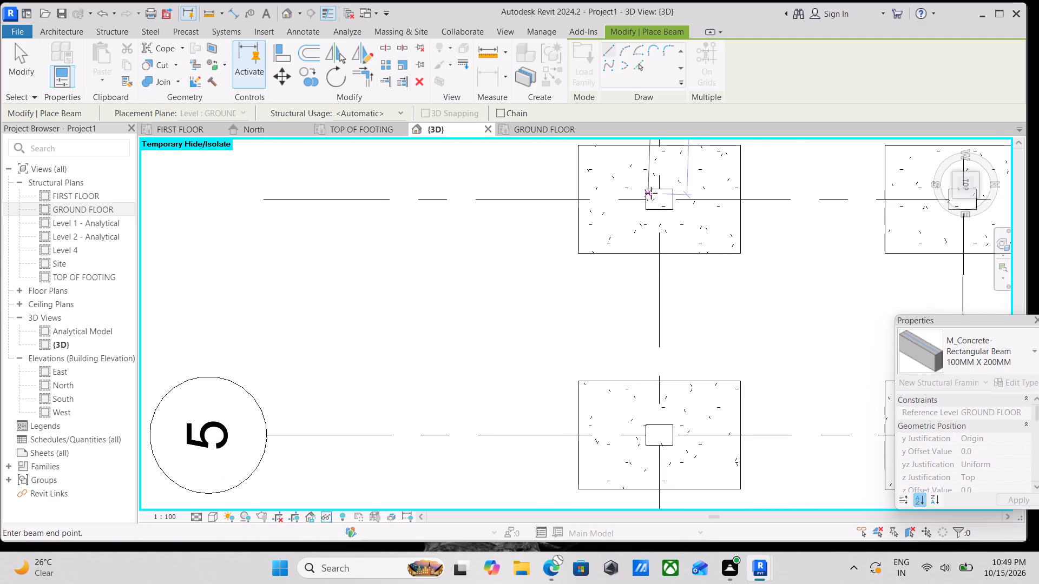
{"action": "middle_click_drag", "start_coordinate": [689, 176], "coordinate": [682, 342]}
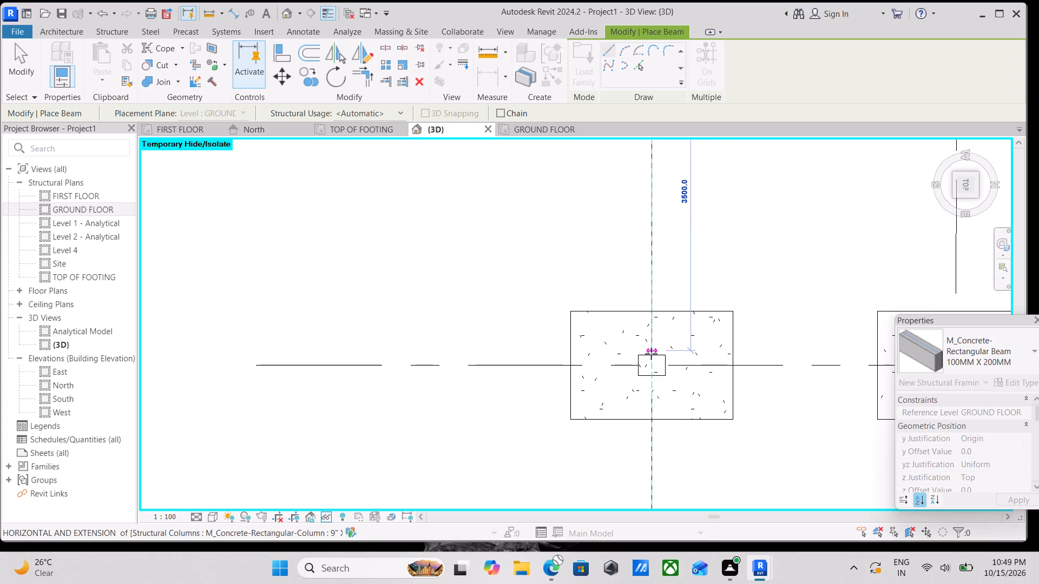
{"action": "left_click", "coordinate": [651, 356]}
Place a 100MM X 200MM beam about 2400 mm long along grid C from the grid 4 column to the grid 5 column.
{"action": "scroll", "coordinate": [666, 333], "scroll_direction": "down", "scroll_amount": 2}
{"action": "middle_click_drag", "start_coordinate": [666, 333], "coordinate": [674, 197]}
{"action": "scroll", "coordinate": [693, 399], "scroll_direction": "down", "scroll_amount": 1}
{"action": "middle_click_drag", "start_coordinate": [692, 388], "coordinate": [692, 340]}
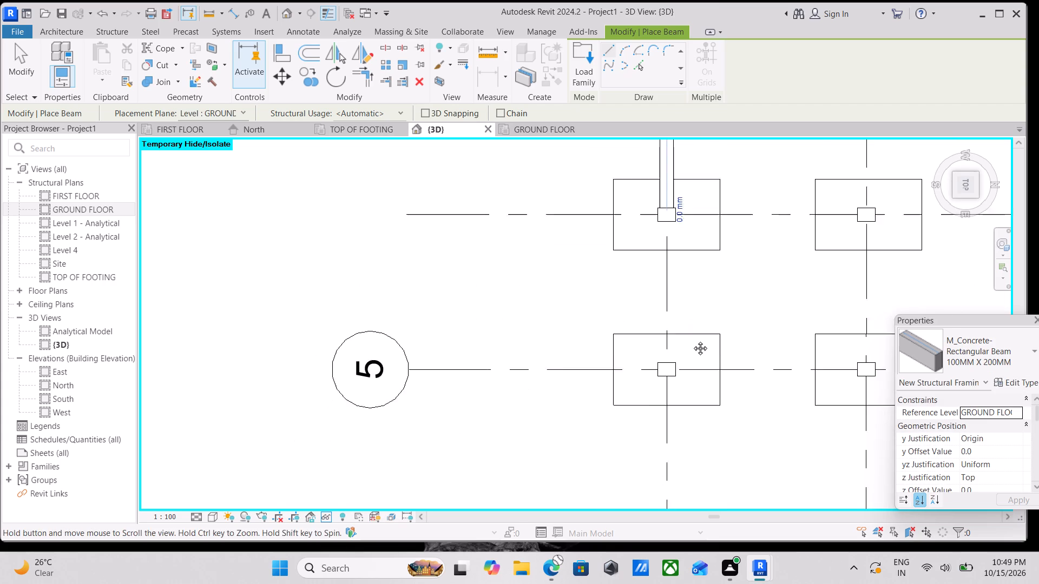
{"action": "middle_click_drag", "start_coordinate": [692, 340], "coordinate": [692, 335]}
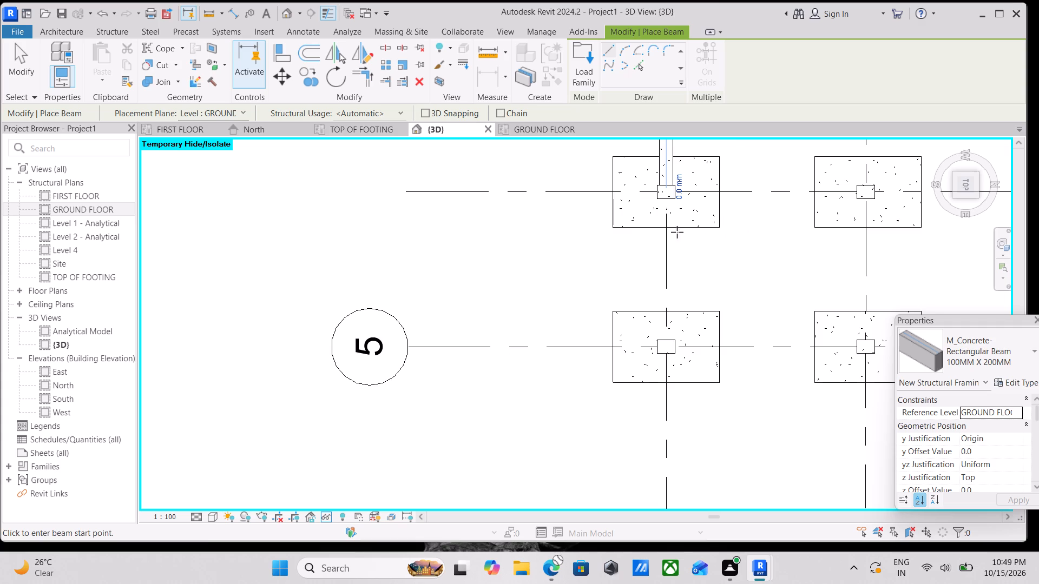
{"action": "scroll", "coordinate": [672, 217], "scroll_direction": "up", "scroll_amount": 2}
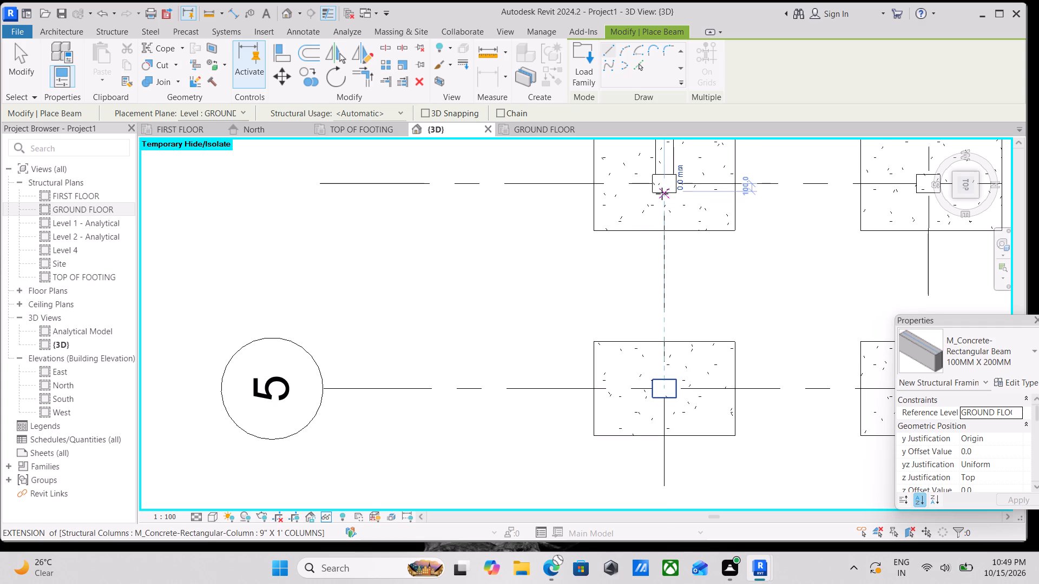
{"action": "left_click", "coordinate": [662, 194]}
{"action": "middle_click_drag", "start_coordinate": [655, 201], "coordinate": [674, 88]}
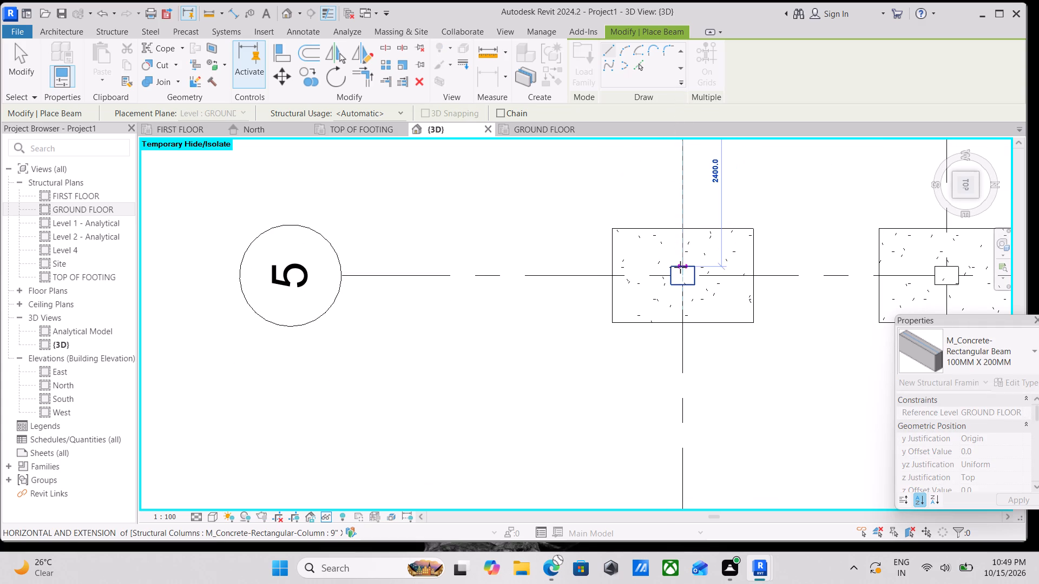
{"action": "left_click", "coordinate": [680, 267]}
{"action": "scroll", "coordinate": [688, 266], "scroll_direction": "down", "scroll_amount": 2}
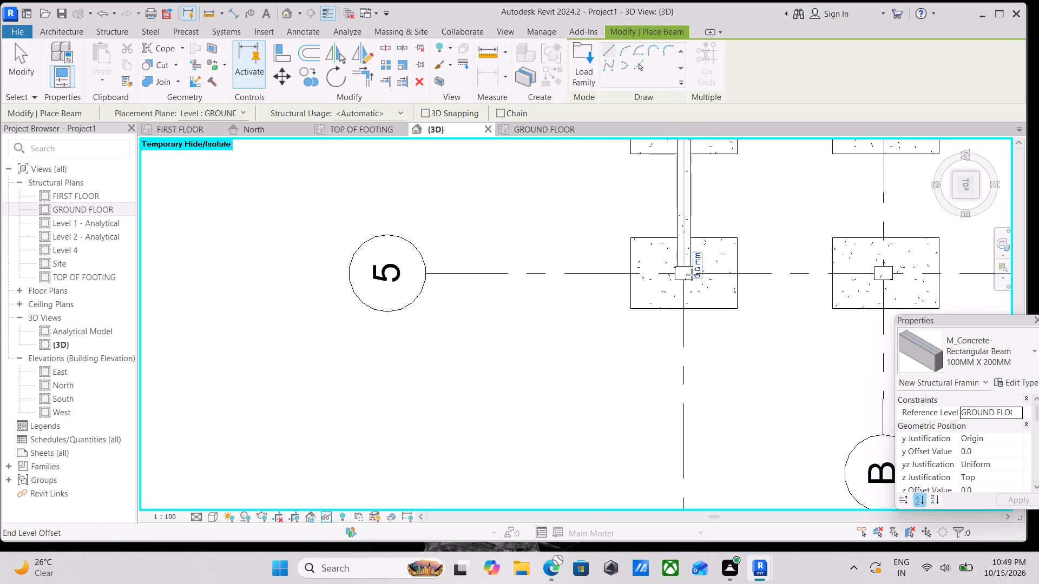
{"action": "scroll", "coordinate": [691, 275], "scroll_direction": "down", "scroll_amount": 4}
{"action": "key", "text": "Escape"}
Place a 100MM X 200MM beam about 3100 mm long along grid A from the grid 1 column to the grid 2 column.
{"action": "scroll", "coordinate": [746, 203], "scroll_direction": "down", "scroll_amount": 5}
{"action": "middle_click_drag", "start_coordinate": [742, 204], "coordinate": [589, 359]}
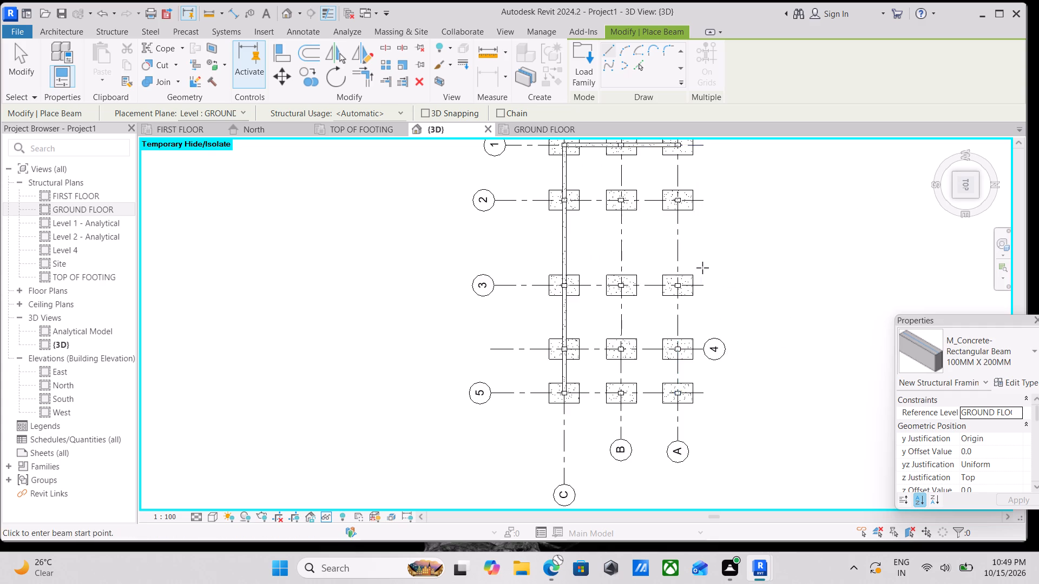
{"action": "middle_click_drag", "start_coordinate": [701, 273], "coordinate": [657, 354]}
{"action": "scroll", "coordinate": [659, 238], "scroll_direction": "up", "scroll_amount": 10}
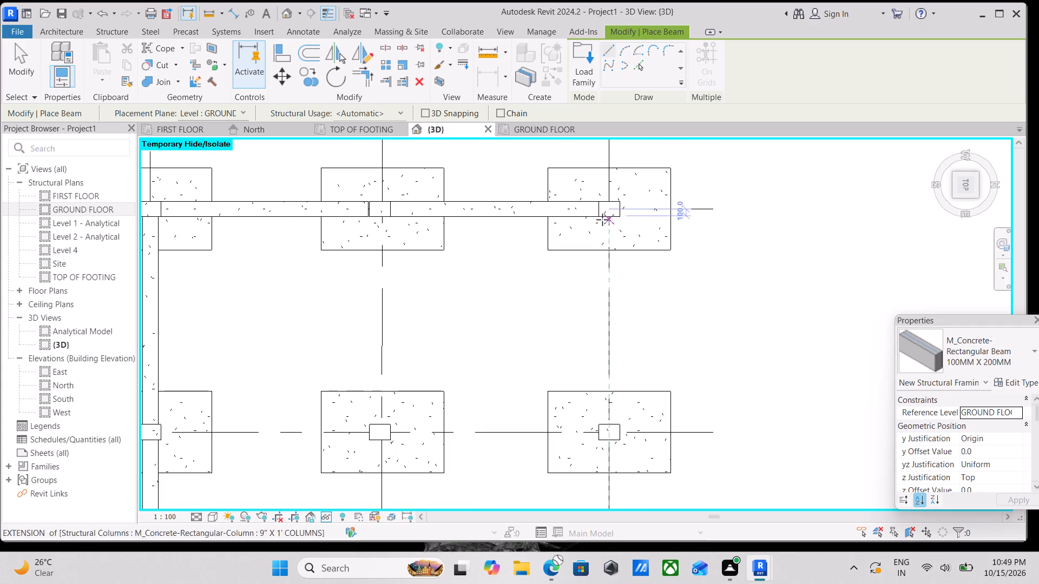
{"action": "left_click", "coordinate": [611, 217]}
{"action": "middle_click_drag", "start_coordinate": [600, 310], "coordinate": [611, 162]}
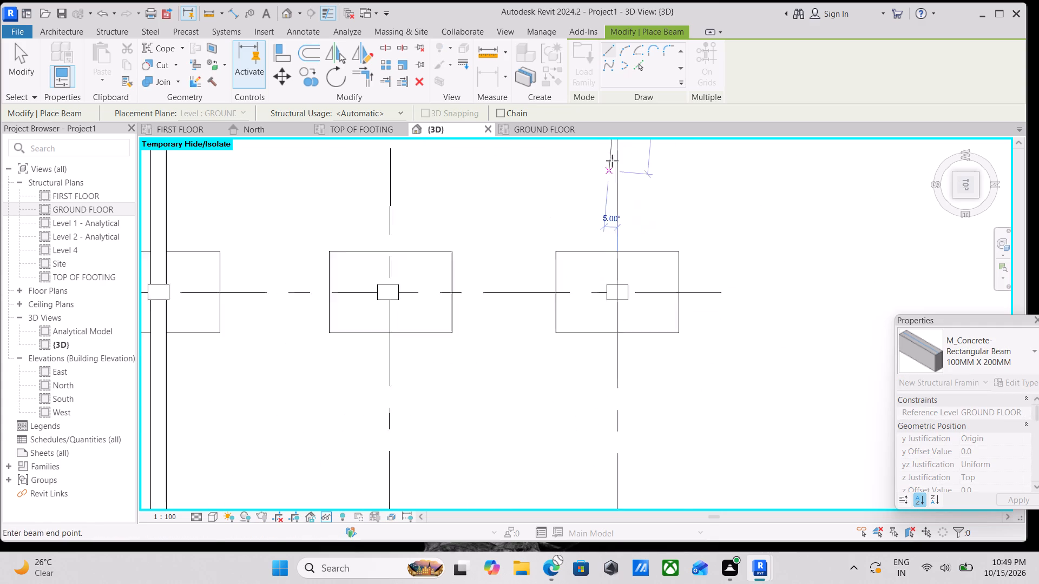
{"action": "left_click", "coordinate": [621, 277]}
{"action": "key", "text": "Escape"}
Place a 100MM X 200MM beam on the GROUND FLOOR level along grid A, from the grid 2 column to the grid 3 column.
{"action": "scroll", "coordinate": [625, 303], "scroll_direction": "down", "scroll_amount": 2}
{"action": "middle_click_drag", "start_coordinate": [624, 301], "coordinate": [624, 280]}
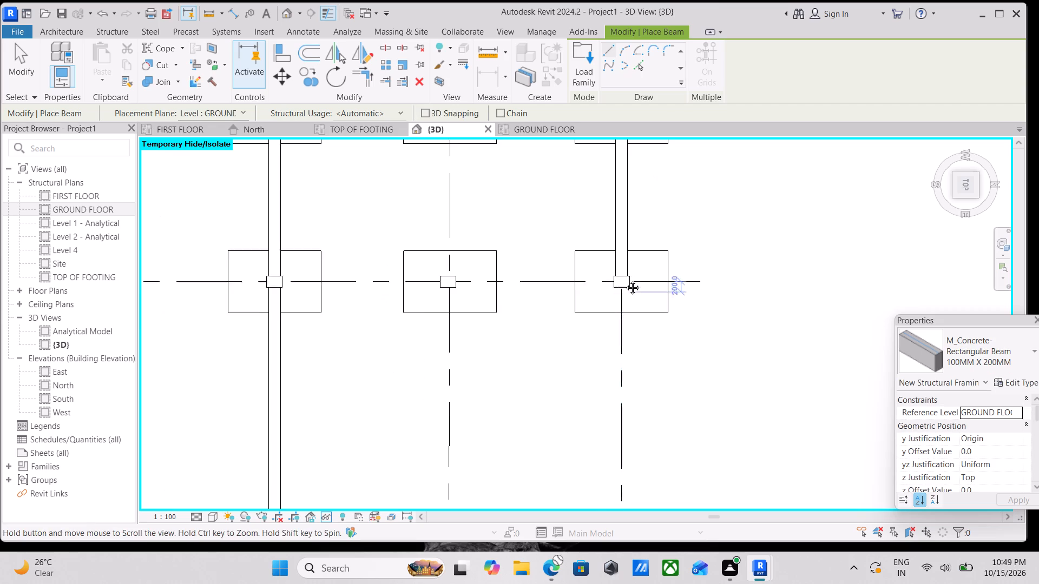
{"action": "middle_click_drag", "start_coordinate": [624, 280], "coordinate": [628, 266]}
{"action": "left_click", "coordinate": [627, 261]}
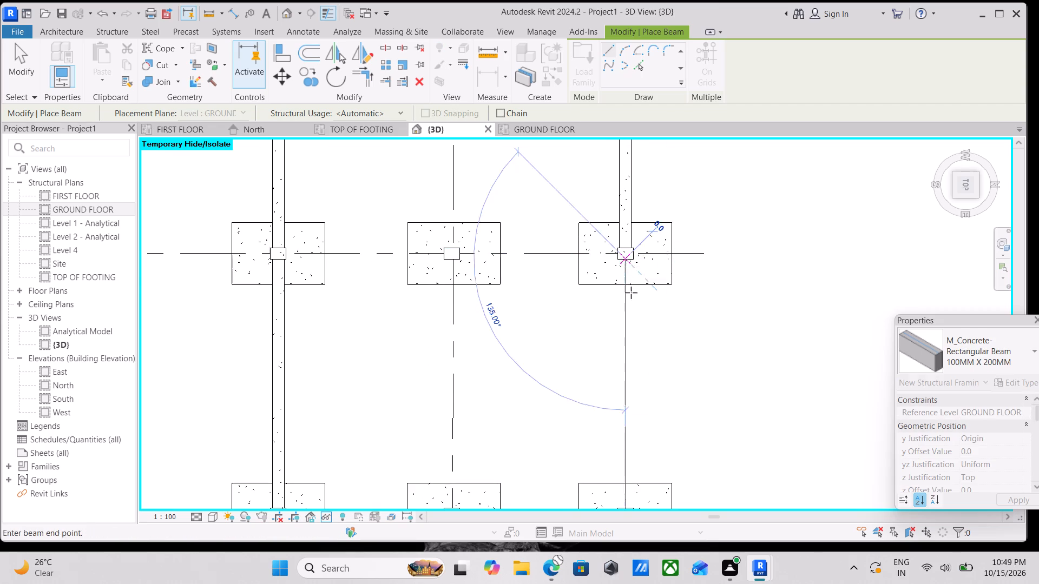
{"action": "scroll", "coordinate": [621, 380], "scroll_direction": "down", "scroll_amount": 1}
{"action": "middle_click_drag", "start_coordinate": [621, 380], "coordinate": [622, 173]}
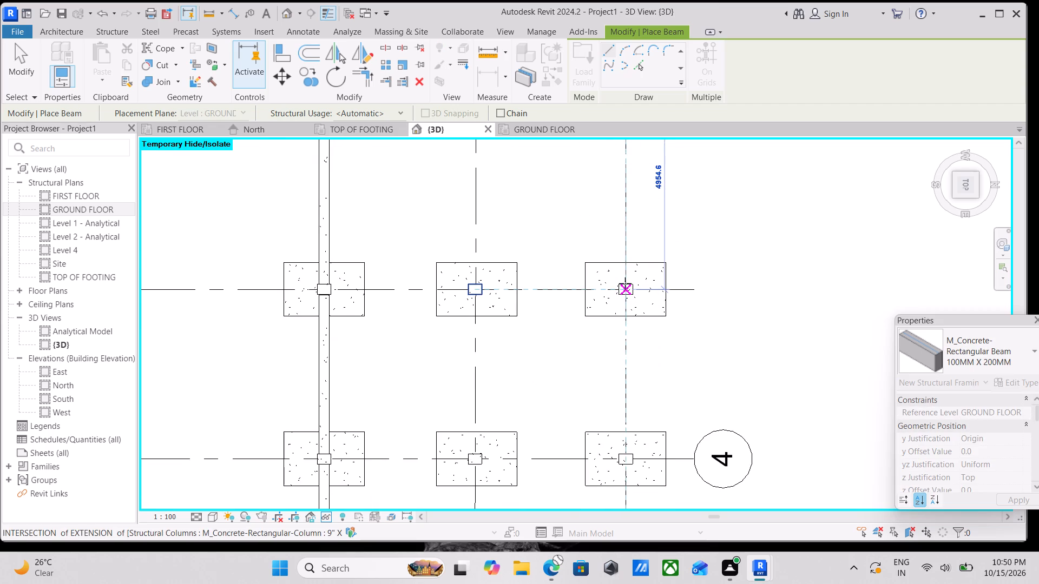
{"action": "scroll", "coordinate": [626, 284], "scroll_direction": "up", "scroll_amount": 3}
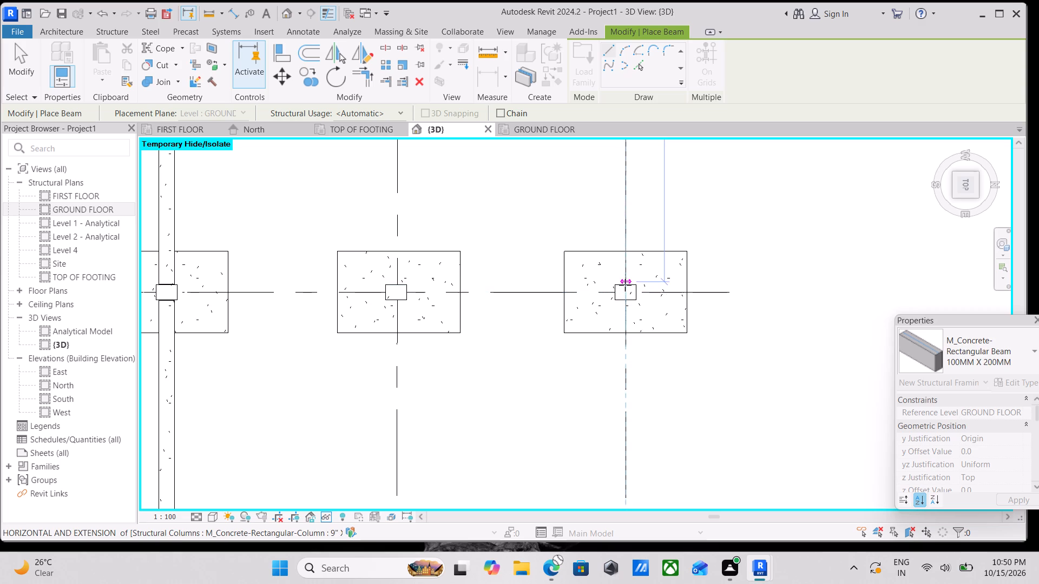
{"action": "left_click", "coordinate": [626, 286]}
{"action": "key", "text": "Escape"}
Place a 100MM X 200MM beam on the GROUND FLOOR level along grid A, from the grid 3 column to the grid 4 column.
{"action": "scroll", "coordinate": [648, 268], "scroll_direction": "down", "scroll_amount": 3}
{"action": "middle_click_drag", "start_coordinate": [648, 268], "coordinate": [654, 229]}
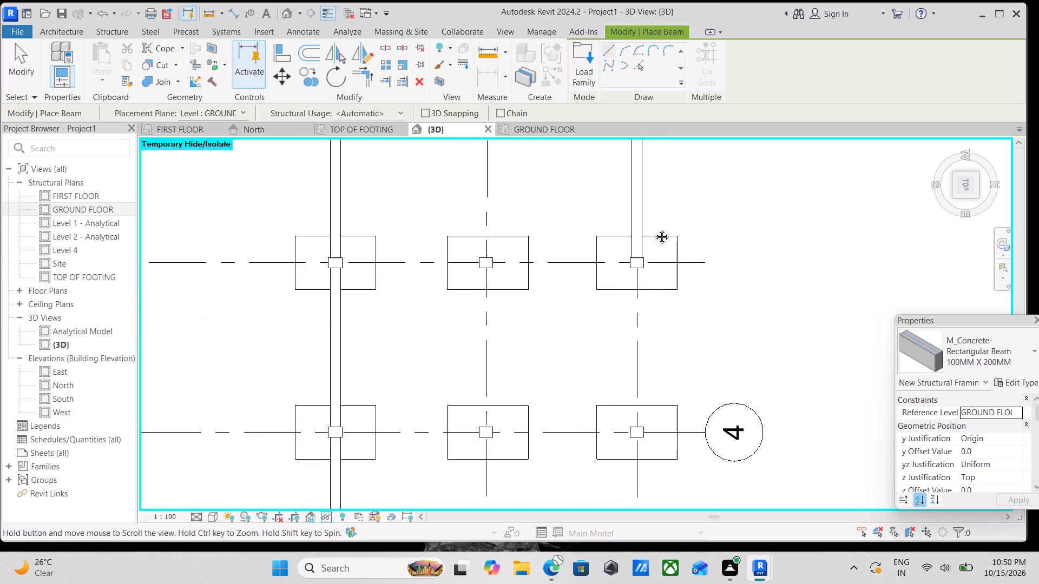
{"action": "middle_click_drag", "start_coordinate": [654, 229], "coordinate": [654, 224]}
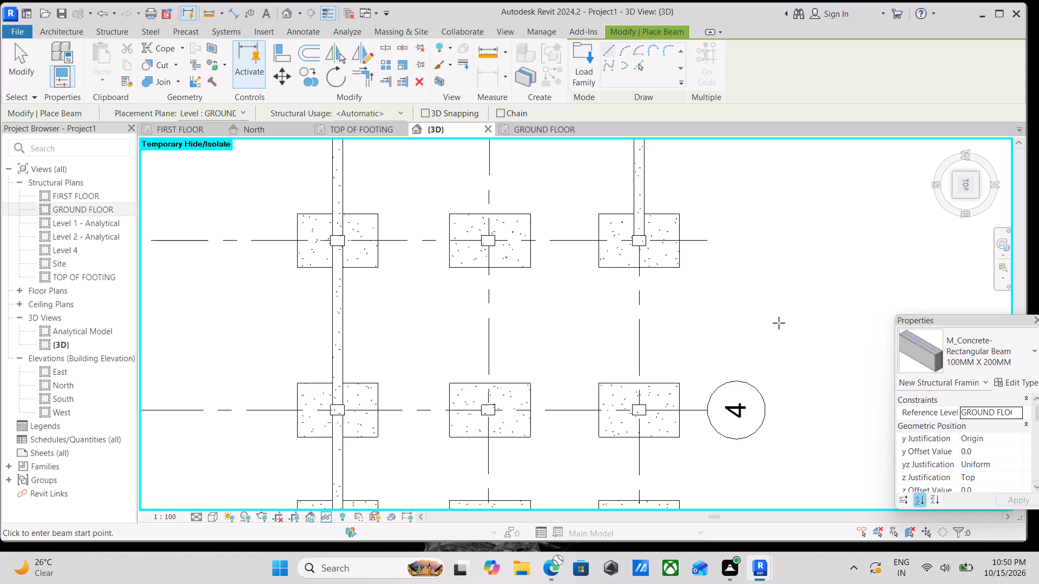
{"action": "middle_click_drag", "start_coordinate": [688, 288], "coordinate": [702, 222]}
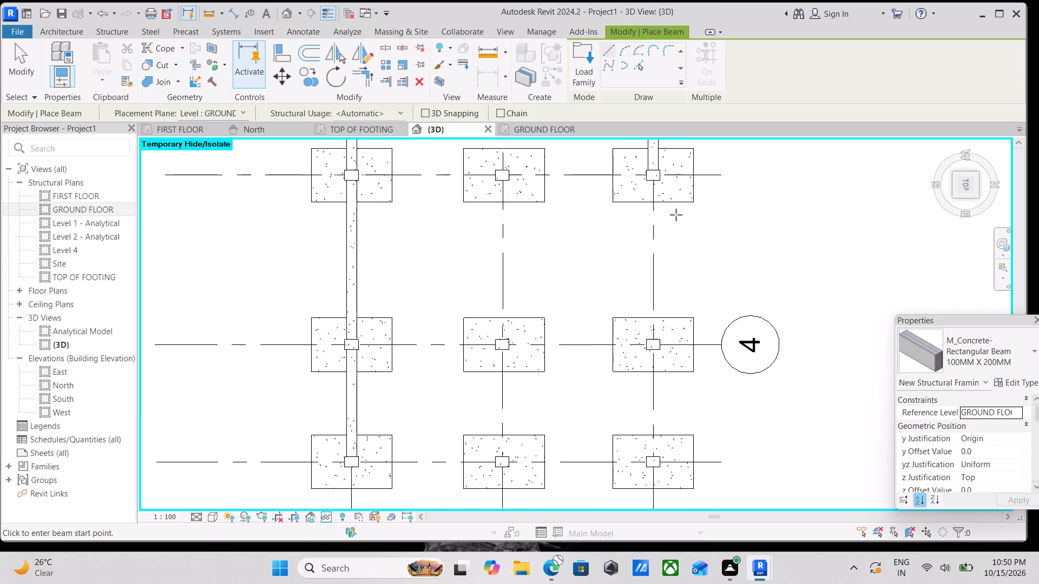
{"action": "scroll", "coordinate": [654, 184], "scroll_direction": "up", "scroll_amount": 5}
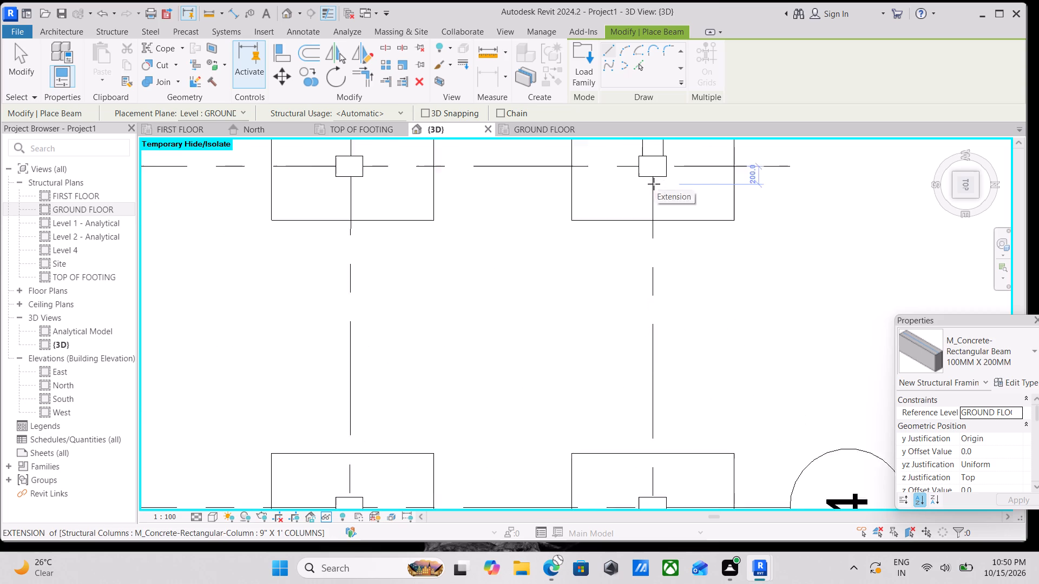
{"action": "scroll", "coordinate": [654, 184], "scroll_direction": "up", "scroll_amount": 2}
{"action": "left_click", "coordinate": [654, 175]}
{"action": "scroll", "coordinate": [661, 223], "scroll_direction": "down", "scroll_amount": 1}
{"action": "middle_click_drag", "start_coordinate": [660, 223], "coordinate": [628, 81]}
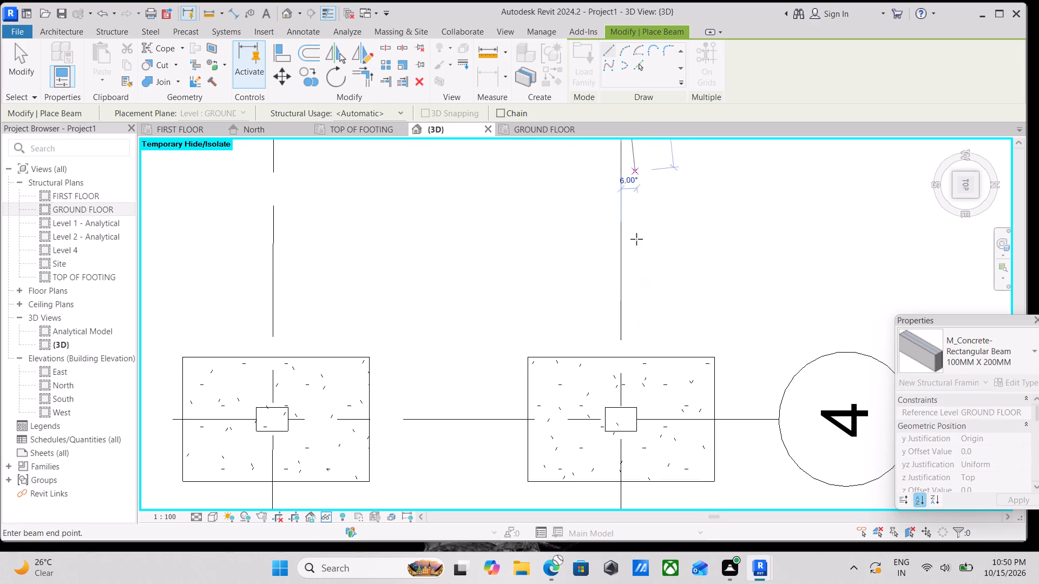
{"action": "scroll", "coordinate": [636, 263], "scroll_direction": "down", "scroll_amount": 2}
{"action": "middle_click_drag", "start_coordinate": [633, 257], "coordinate": [616, 135]}
{"action": "scroll", "coordinate": [606, 245], "scroll_direction": "up", "scroll_amount": 2}
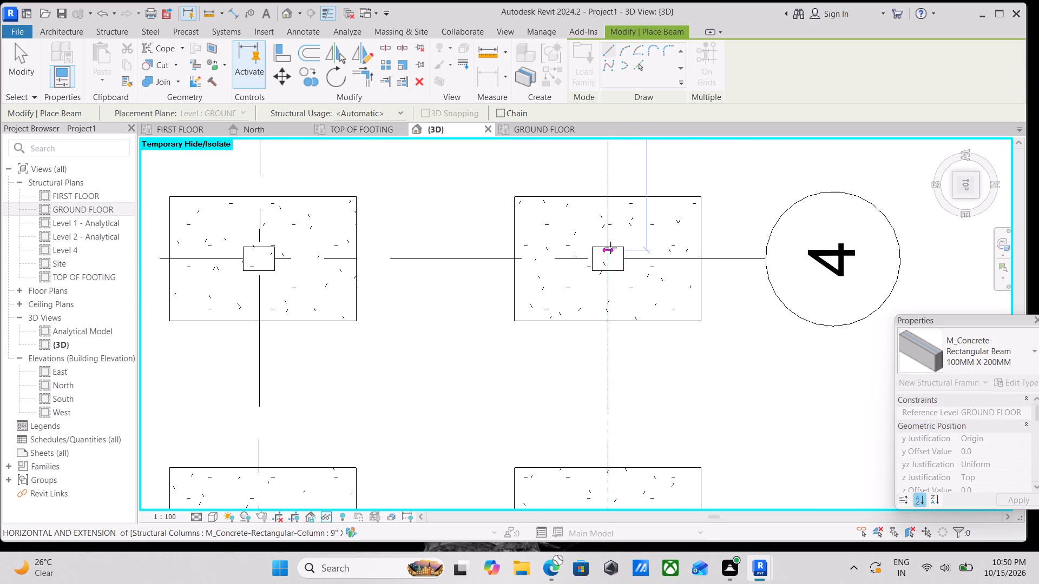
{"action": "left_click", "coordinate": [610, 248]}
Place a 100MM X 200MM beam along grid A from the grid 4 column to the grid 5 column.
{"action": "scroll", "coordinate": [615, 237], "scroll_direction": "down", "scroll_amount": 2}
{"action": "middle_click_drag", "start_coordinate": [615, 237], "coordinate": [630, 149]}
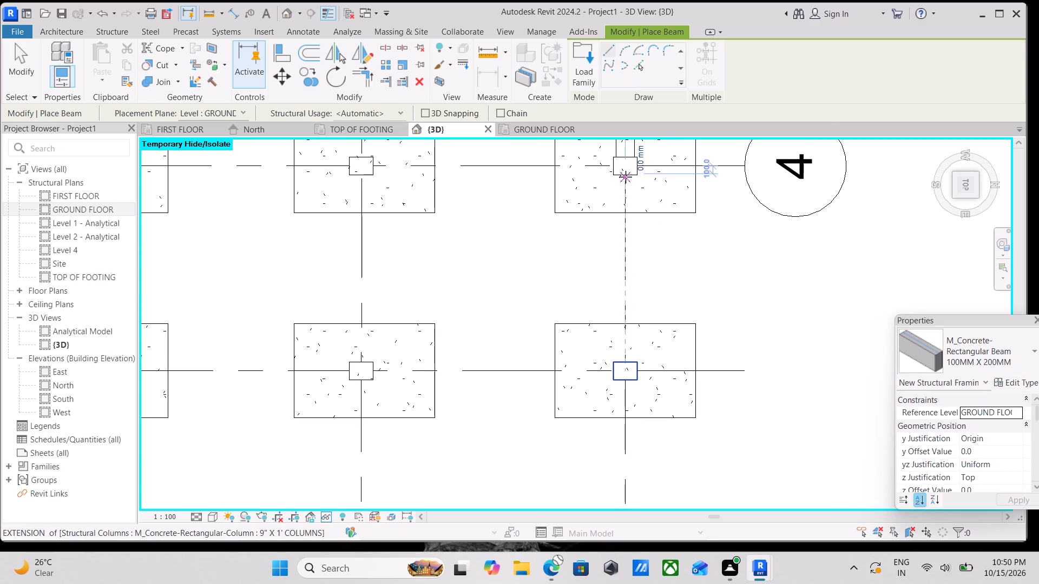
{"action": "left_click", "coordinate": [625, 174]}
{"action": "scroll", "coordinate": [619, 254], "scroll_direction": "down", "scroll_amount": 1}
{"action": "middle_click_drag", "start_coordinate": [619, 254], "coordinate": [621, 191]}
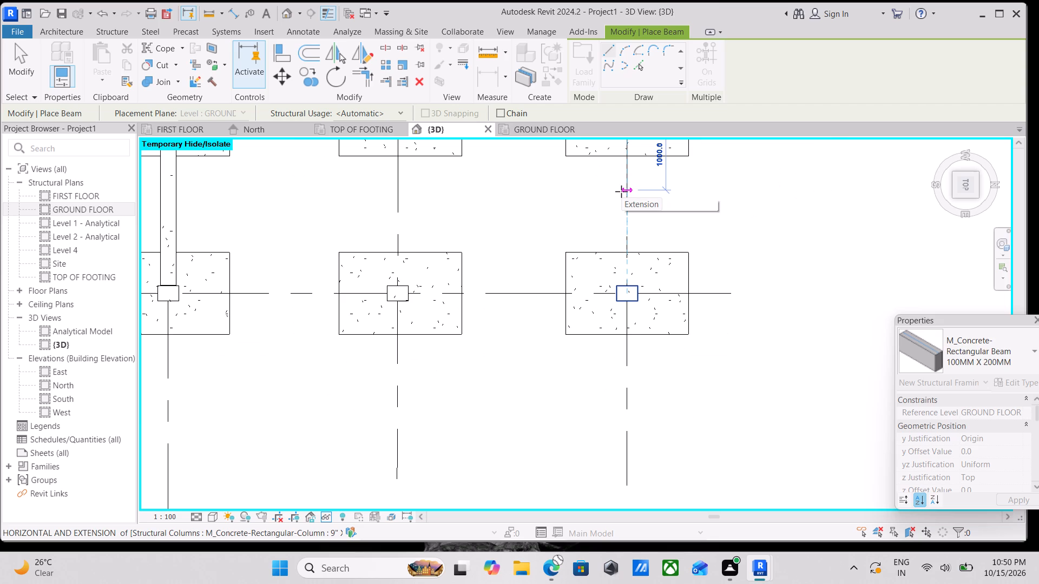
{"action": "middle_click_drag", "start_coordinate": [621, 191], "coordinate": [621, 166]}
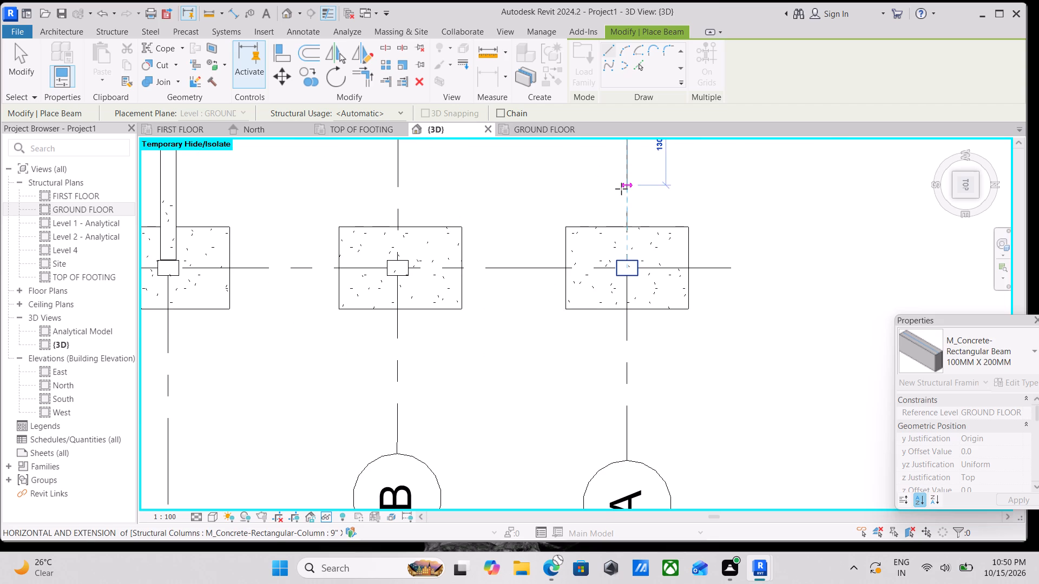
{"action": "scroll", "coordinate": [621, 203], "scroll_direction": "up", "scroll_amount": 1}
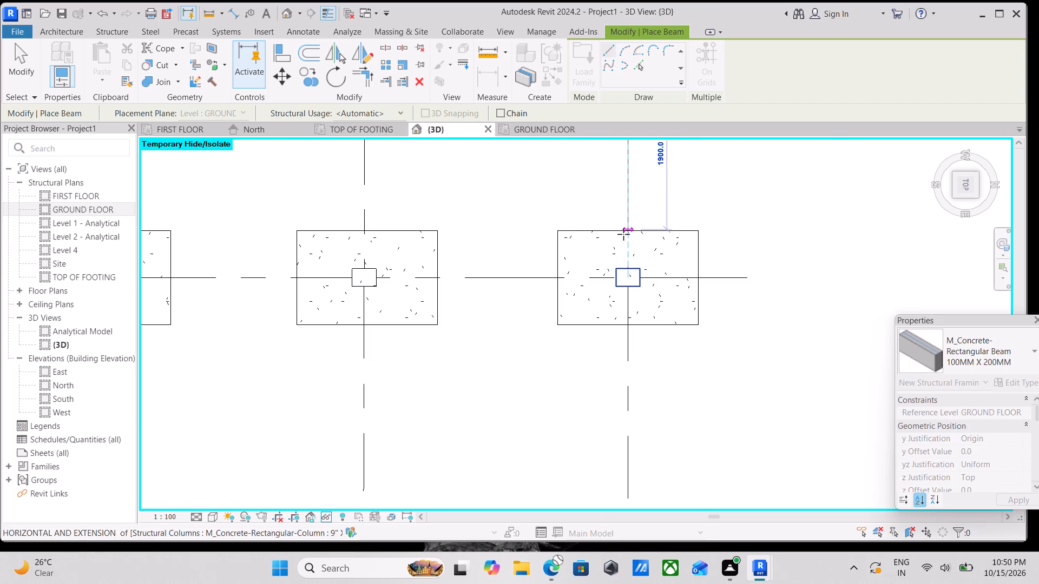
{"action": "left_click", "coordinate": [629, 268]}
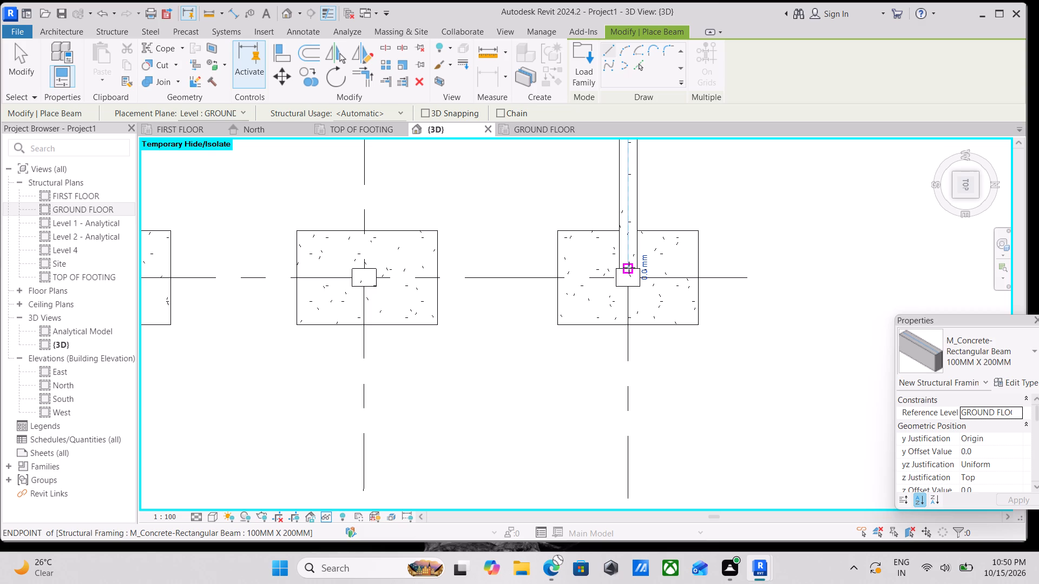
{"action": "key", "text": "Escape"}
Place a 100MM X 200MM beam about 3100 mm long along grid 5 from the grid C column to the grid B column.
{"action": "scroll", "coordinate": [567, 276], "scroll_direction": "down", "scroll_amount": 2}
{"action": "middle_click_drag", "start_coordinate": [567, 272], "coordinate": [784, 263]}
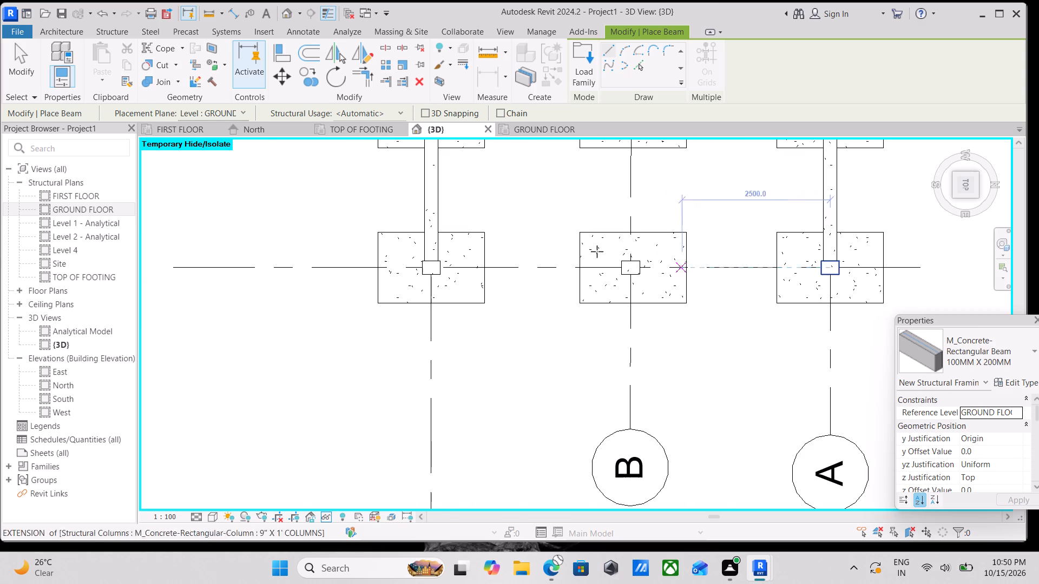
{"action": "scroll", "coordinate": [431, 310], "scroll_direction": "up", "scroll_amount": 7}
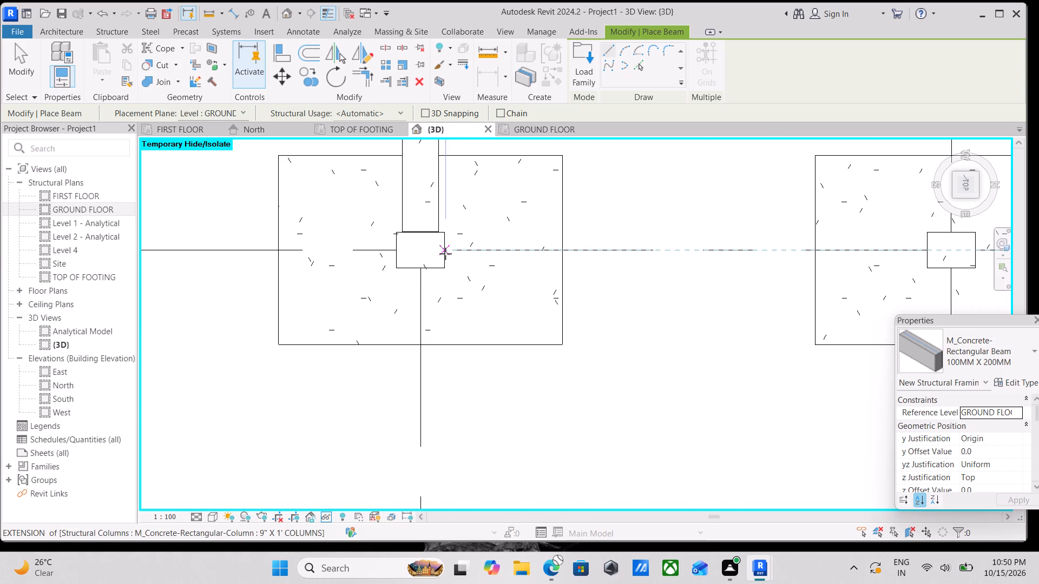
{"action": "left_click", "coordinate": [444, 253]}
{"action": "middle_click_drag", "start_coordinate": [642, 253], "coordinate": [435, 245]}
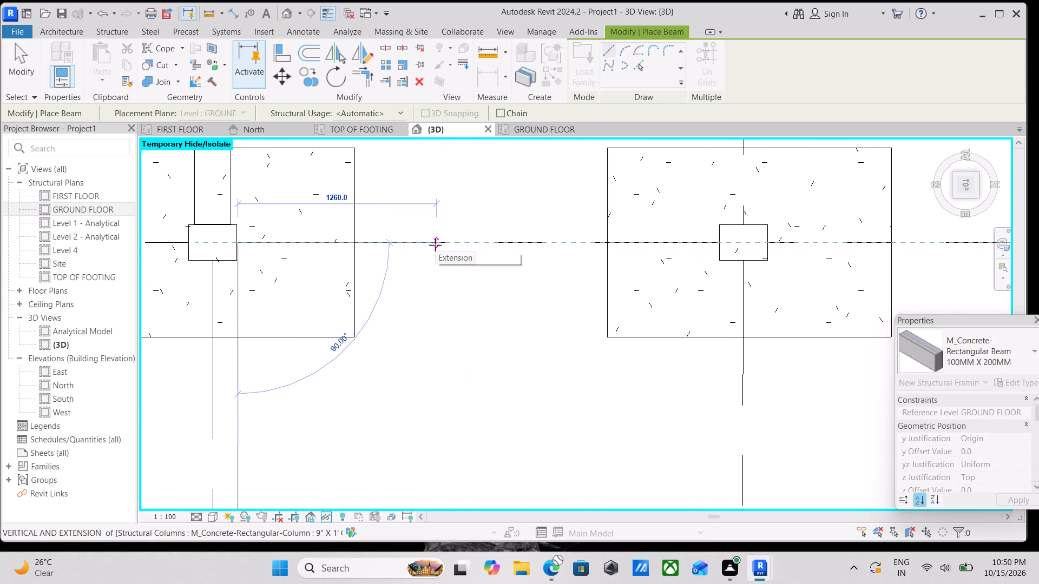
{"action": "scroll", "coordinate": [558, 241], "scroll_direction": "down", "scroll_amount": 2}
{"action": "middle_click_drag", "start_coordinate": [556, 240], "coordinate": [435, 241]}
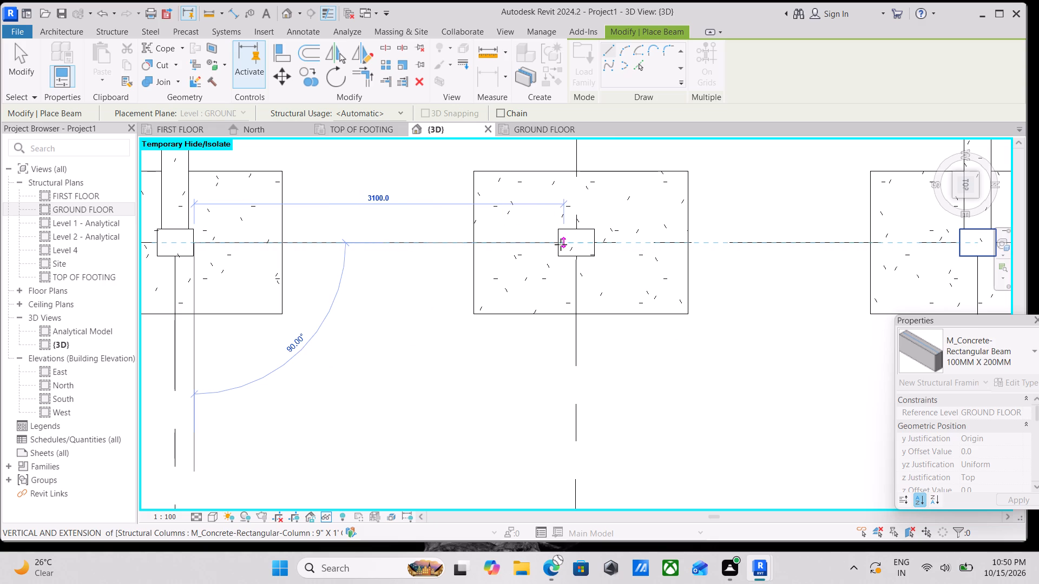
{"action": "left_click", "coordinate": [558, 242]}
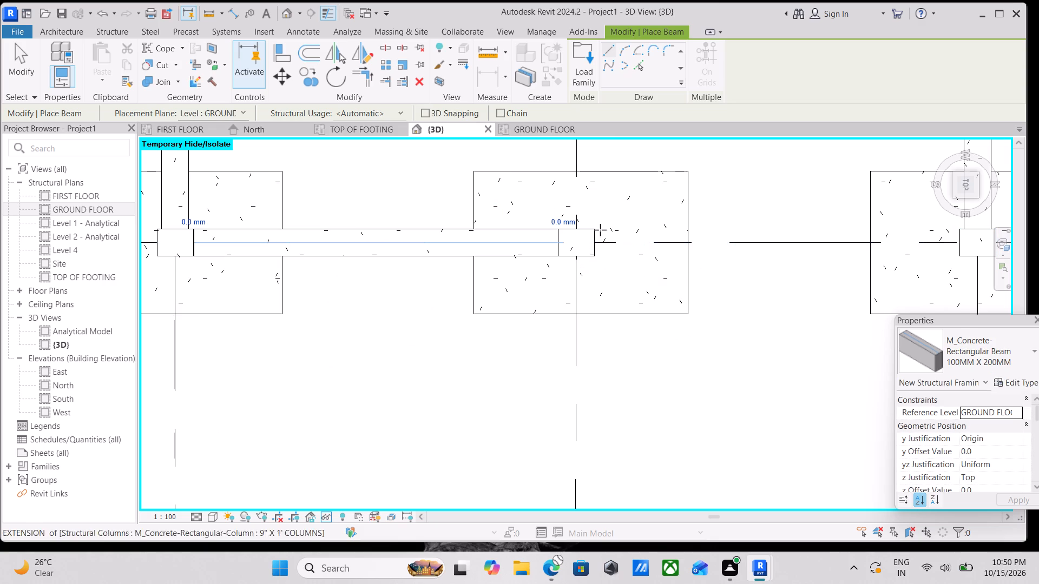
Place a 100MM X 200MM beam about 3100 mm long along grid 5 from the grid B column to the grid A column.
{"action": "left_click", "coordinate": [594, 247]}
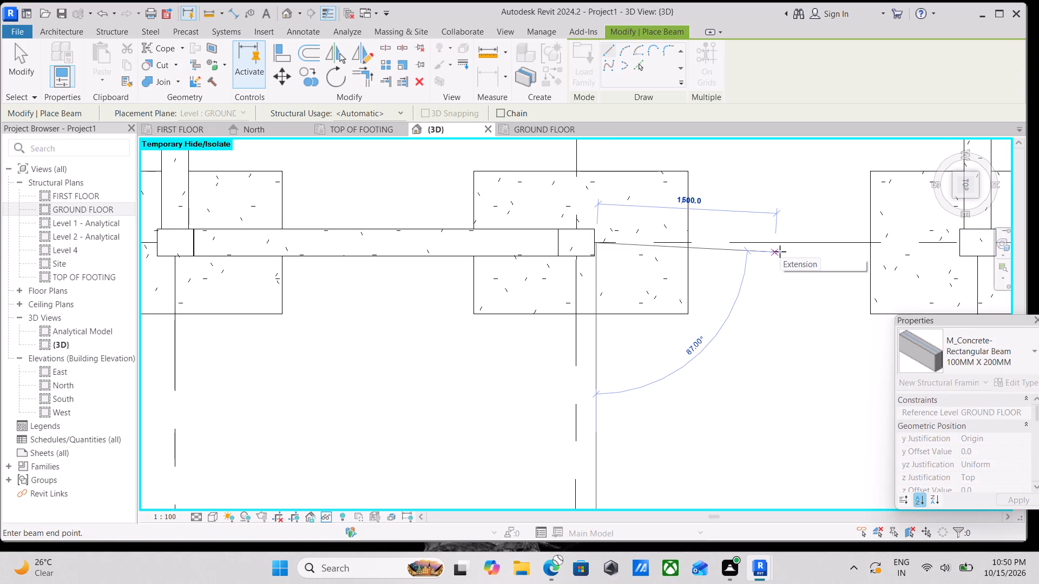
{"action": "scroll", "coordinate": [804, 229], "scroll_direction": "down", "scroll_amount": 1}
{"action": "middle_click_drag", "start_coordinate": [804, 229], "coordinate": [604, 234]}
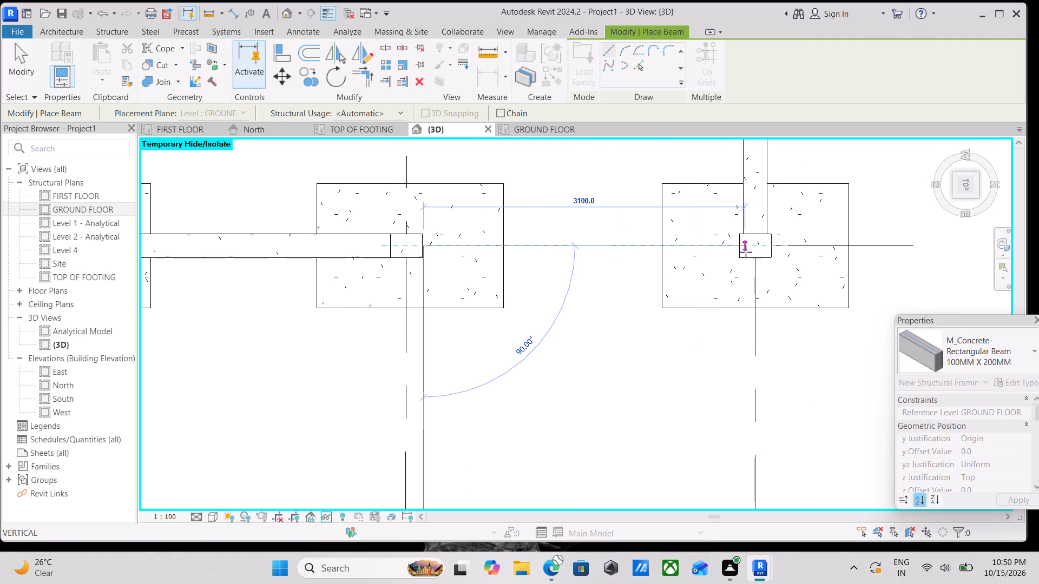
{"action": "left_click", "coordinate": [740, 248]}
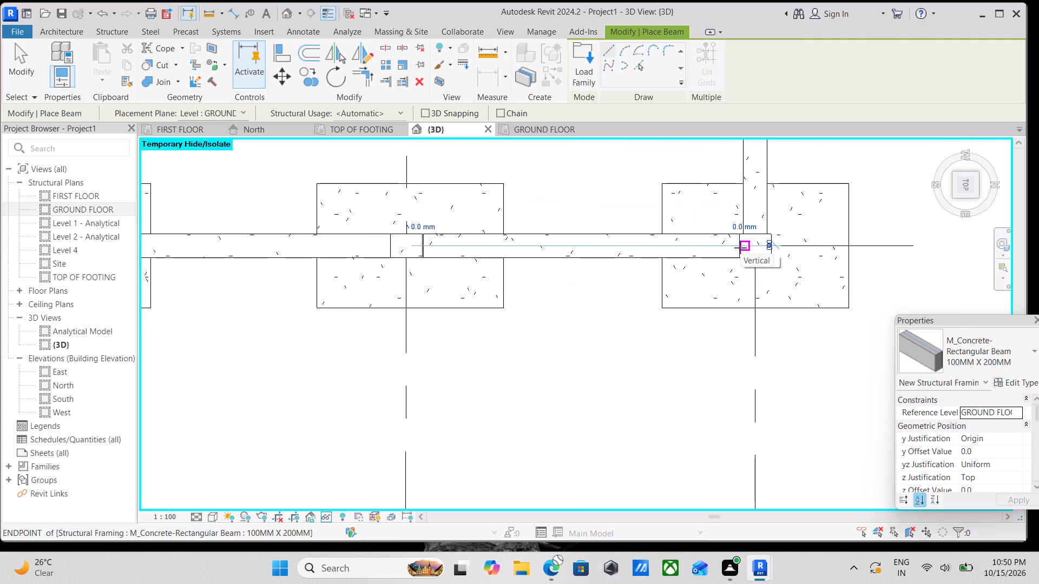
{"action": "key", "text": "Escape"}
Place a 100MM X 200MM beam about 2400 mm long along grid B from the grid 5 column to the grid 4 column.
{"action": "scroll", "coordinate": [740, 248], "scroll_direction": "down", "scroll_amount": 6}
{"action": "middle_click_drag", "start_coordinate": [580, 172], "coordinate": [632, 368]}
{"action": "middle_click_drag", "start_coordinate": [613, 282], "coordinate": [615, 255]}
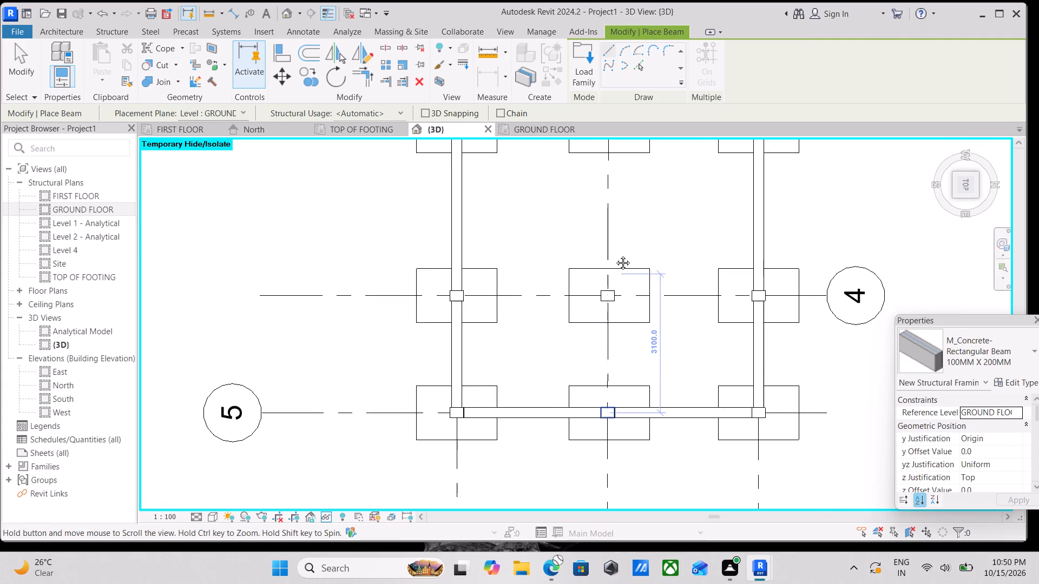
{"action": "middle_click_drag", "start_coordinate": [615, 255], "coordinate": [620, 210]}
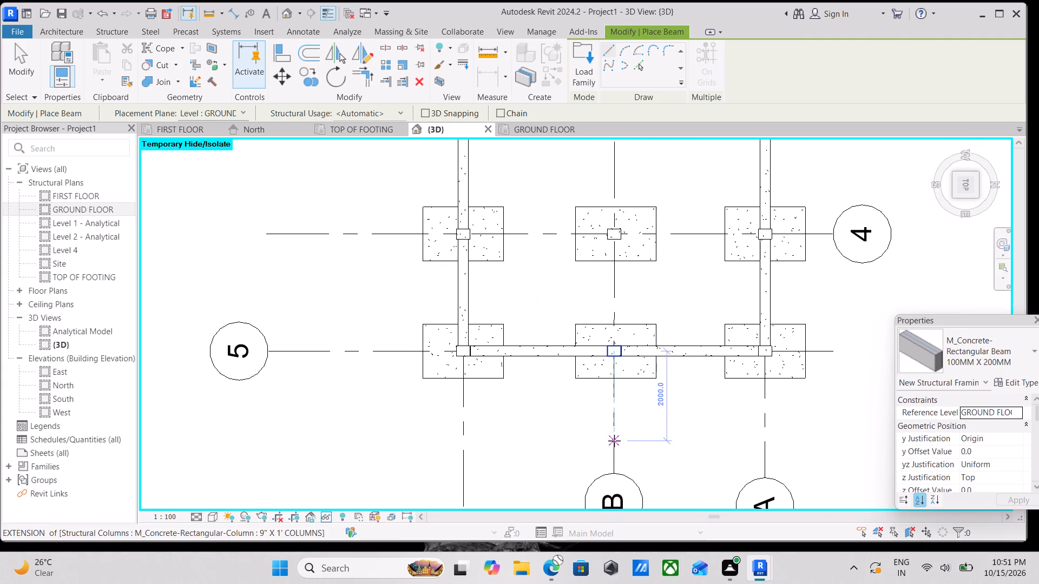
{"action": "scroll", "coordinate": [614, 441], "scroll_direction": "up", "scroll_amount": 3}
{"action": "scroll", "coordinate": [604, 421], "scroll_direction": "down", "scroll_amount": 2}
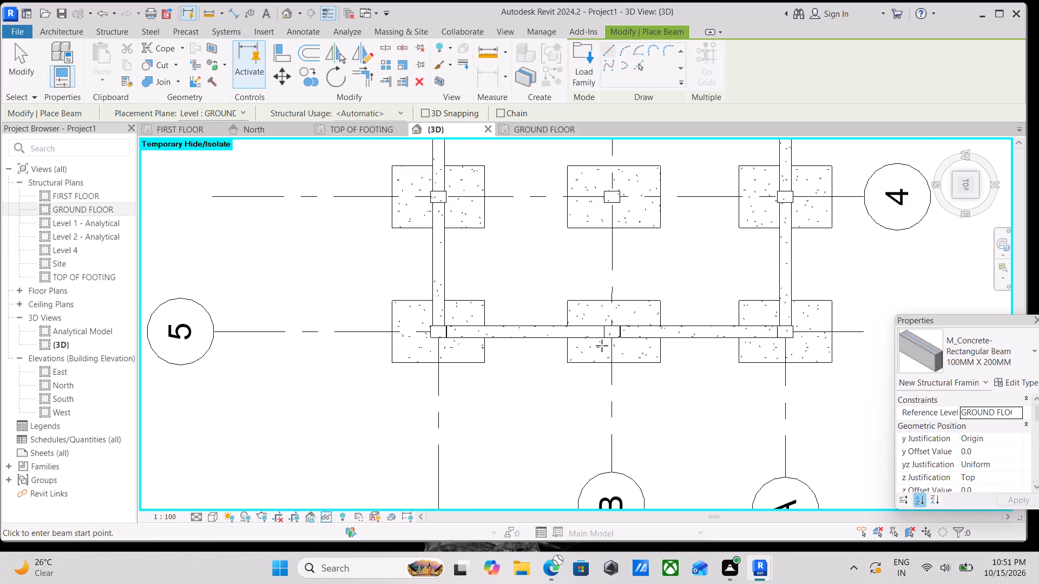
{"action": "scroll", "coordinate": [603, 344], "scroll_direction": "up", "scroll_amount": 5}
{"action": "left_click", "coordinate": [616, 318]}
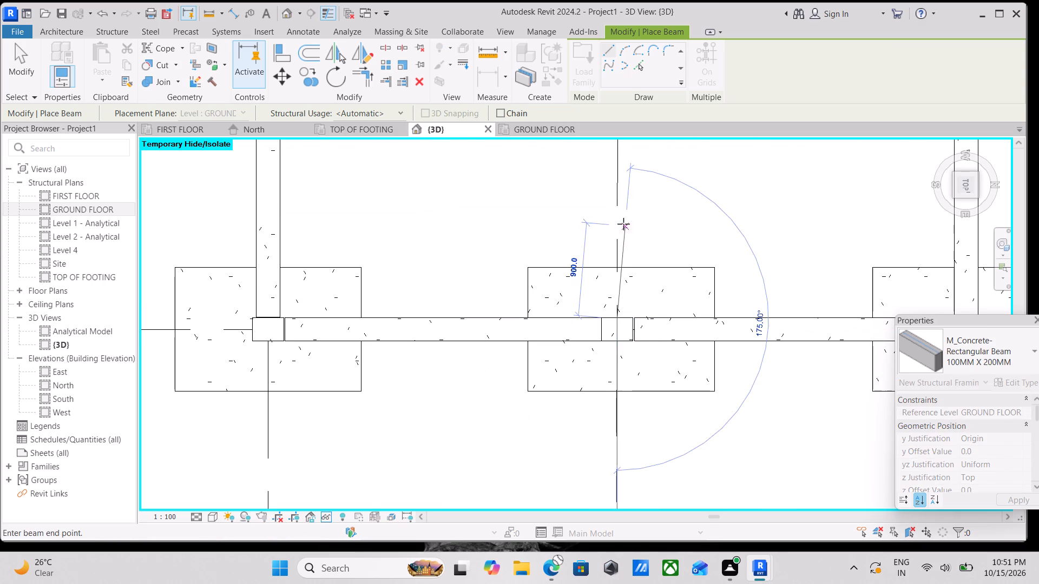
{"action": "middle_click_drag", "start_coordinate": [626, 233], "coordinate": [632, 488]}
{"action": "scroll", "coordinate": [629, 461], "scroll_direction": "up", "scroll_amount": 1}
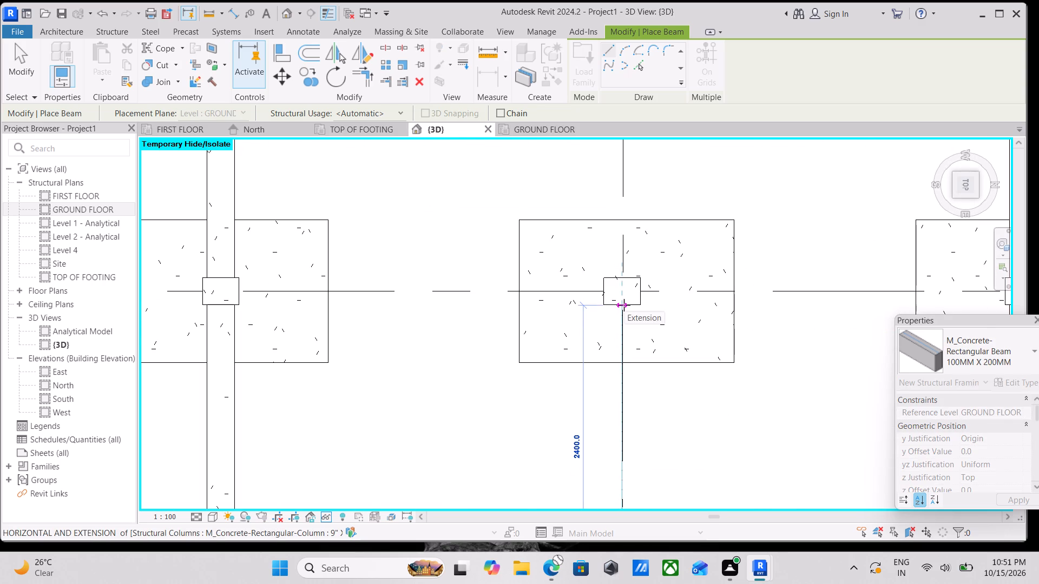
{"action": "left_click", "coordinate": [624, 303]}
{"action": "key", "text": "Escape"}
Extend the grid 5 beam between grids B and A so its end meets the face of the grid B column.
{"action": "scroll", "coordinate": [642, 337], "scroll_direction": "down", "scroll_amount": 2}
{"action": "middle_click_drag", "start_coordinate": [641, 333], "coordinate": [611, 182]}
{"action": "scroll", "coordinate": [668, 435], "scroll_direction": "up", "scroll_amount": 2}
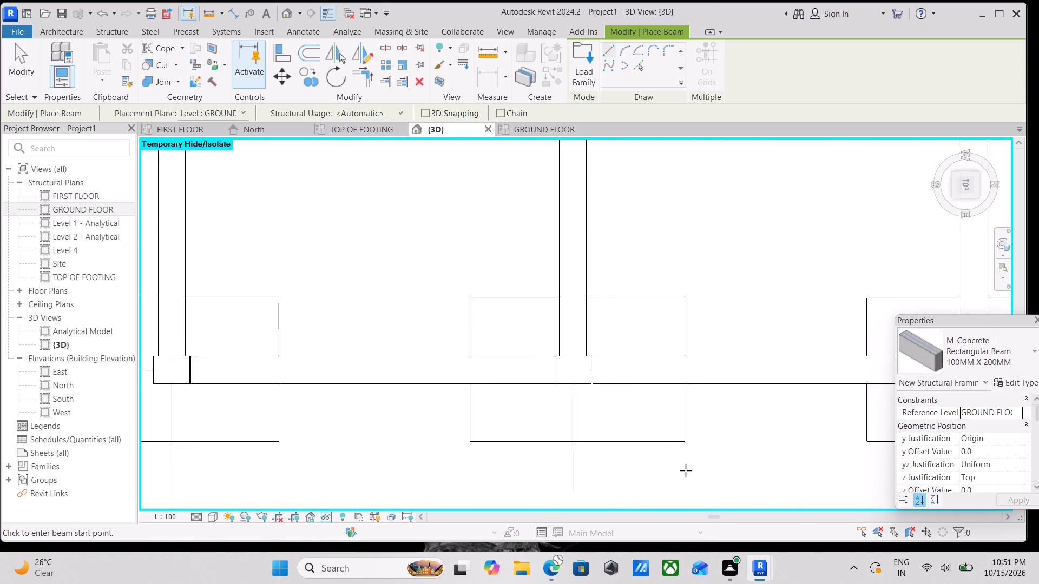
{"action": "scroll", "coordinate": [686, 470], "scroll_direction": "up", "scroll_amount": 2}
{"action": "key", "text": "Escape"}
{"action": "scroll", "coordinate": [564, 368], "scroll_direction": "up", "scroll_amount": 5}
{"action": "left_click", "coordinate": [632, 168]}
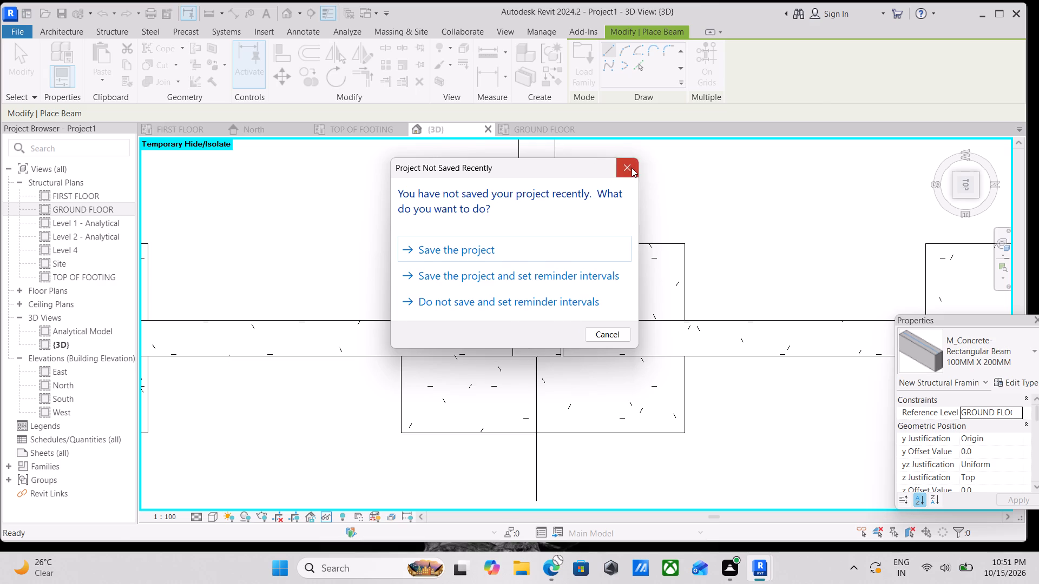
{"action": "scroll", "coordinate": [591, 310], "scroll_direction": "up", "scroll_amount": 7}
{"action": "key", "text": "Escape"}
{"action": "left_click", "coordinate": [549, 364]}
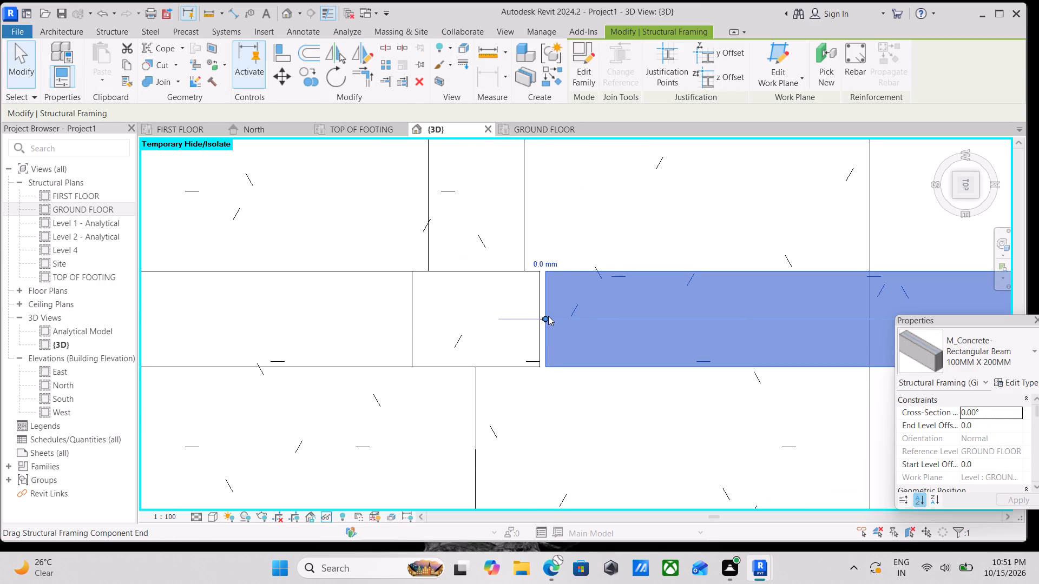
{"action": "left_click_drag", "start_coordinate": [548, 315], "coordinate": [539, 318]}
{"action": "scroll", "coordinate": [539, 318], "scroll_direction": "down", "scroll_amount": 5}
{"action": "key", "text": "Escape"}
Create a similar 100MM X 200MM beam about 3600 mm long along grid B from the grid 4 column to the grid 3 column.
{"action": "scroll", "coordinate": [542, 284], "scroll_direction": "down", "scroll_amount": 3}
{"action": "middle_click_drag", "start_coordinate": [542, 284], "coordinate": [549, 322]}
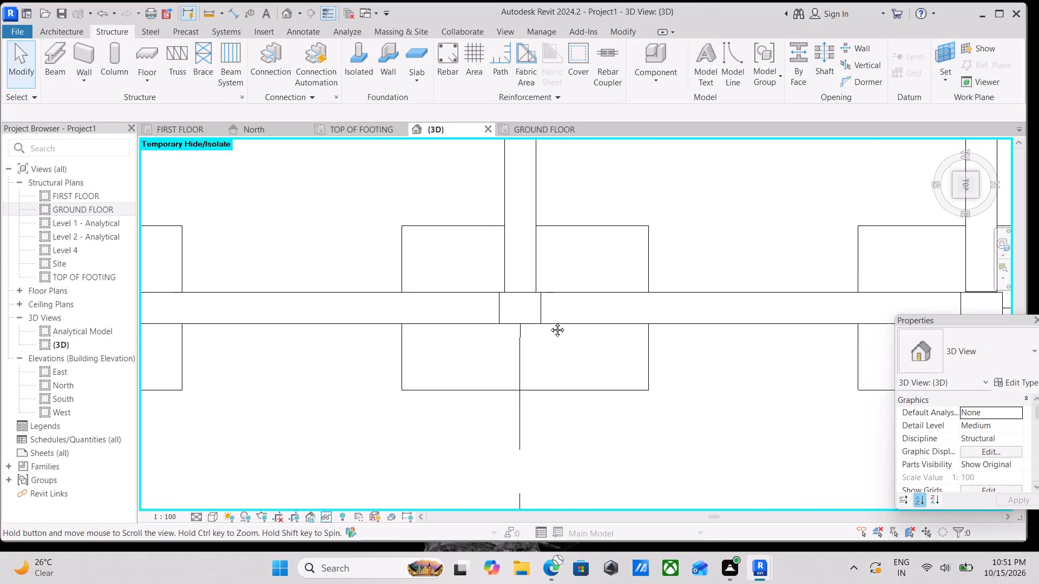
{"action": "middle_click_drag", "start_coordinate": [549, 322], "coordinate": [600, 462]}
{"action": "scroll", "coordinate": [594, 365], "scroll_direction": "down", "scroll_amount": 4}
{"action": "middle_click_drag", "start_coordinate": [593, 363], "coordinate": [596, 453]}
{"action": "scroll", "coordinate": [596, 453], "scroll_direction": "up", "scroll_amount": 1}
{"action": "scroll", "coordinate": [572, 319], "scroll_direction": "up", "scroll_amount": 3}
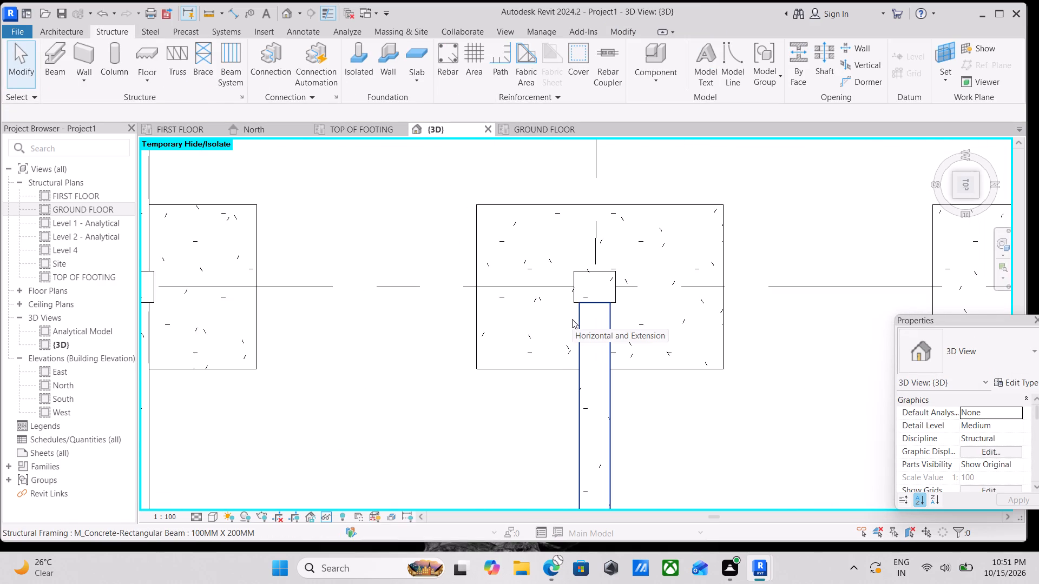
{"action": "scroll", "coordinate": [627, 281], "scroll_direction": "down", "scroll_amount": 3}
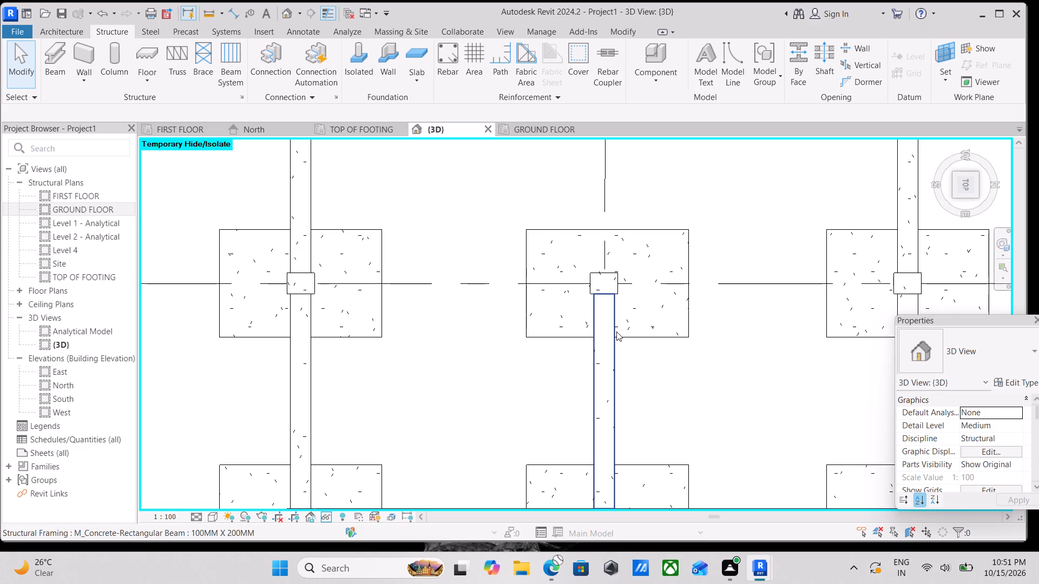
{"action": "left_click", "coordinate": [616, 331]}
{"action": "type", "text": "CS"}
{"action": "left_click", "coordinate": [607, 273]}
{"action": "middle_click_drag", "start_coordinate": [610, 215], "coordinate": [613, 222]}
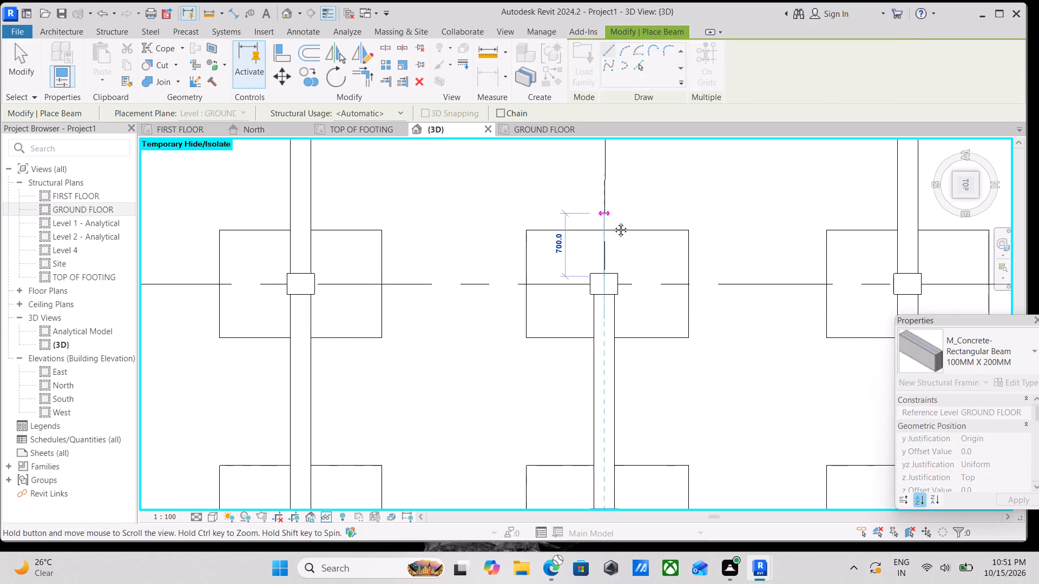
{"action": "middle_click_drag", "start_coordinate": [613, 222], "coordinate": [611, 318]}
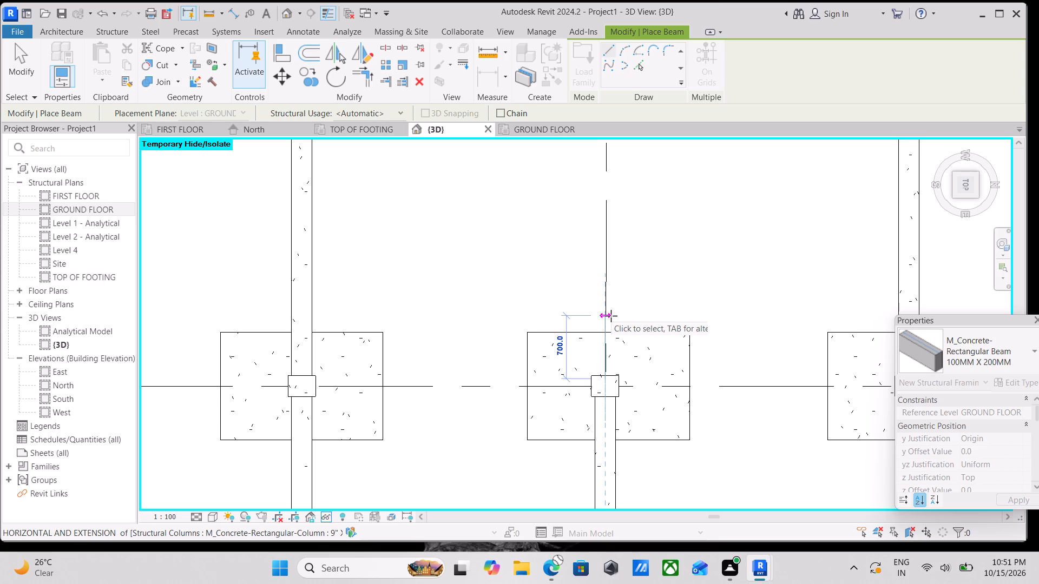
{"action": "scroll", "coordinate": [611, 315], "scroll_direction": "down", "scroll_amount": 1}
{"action": "middle_click_drag", "start_coordinate": [611, 315], "coordinate": [608, 445]}
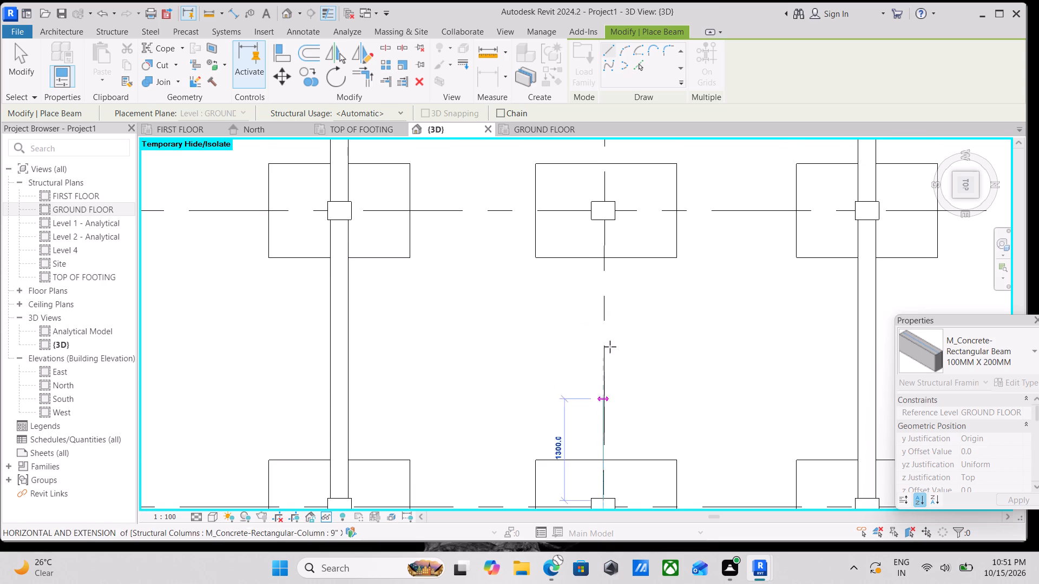
{"action": "left_click", "coordinate": [602, 220]}
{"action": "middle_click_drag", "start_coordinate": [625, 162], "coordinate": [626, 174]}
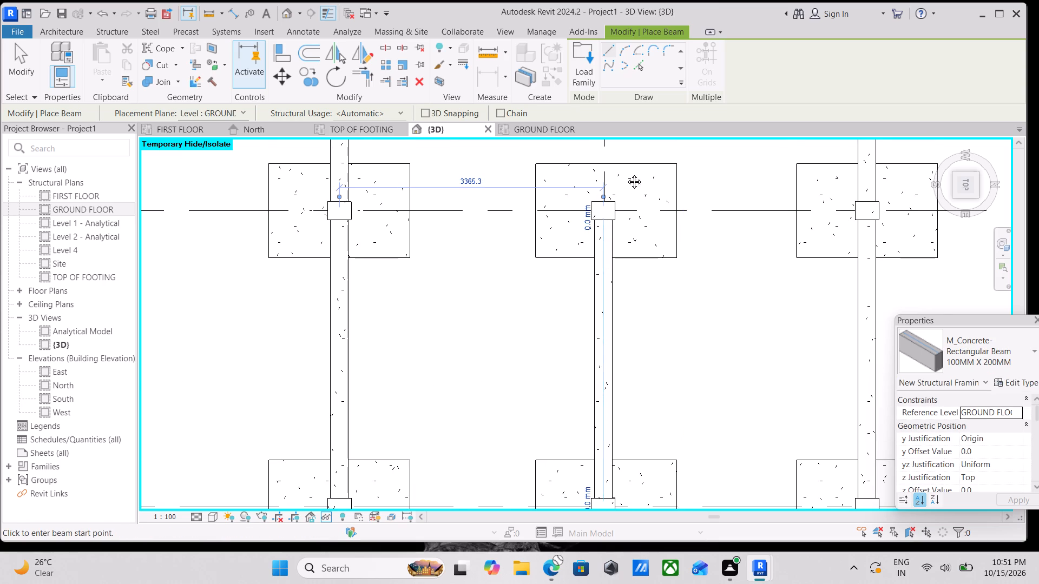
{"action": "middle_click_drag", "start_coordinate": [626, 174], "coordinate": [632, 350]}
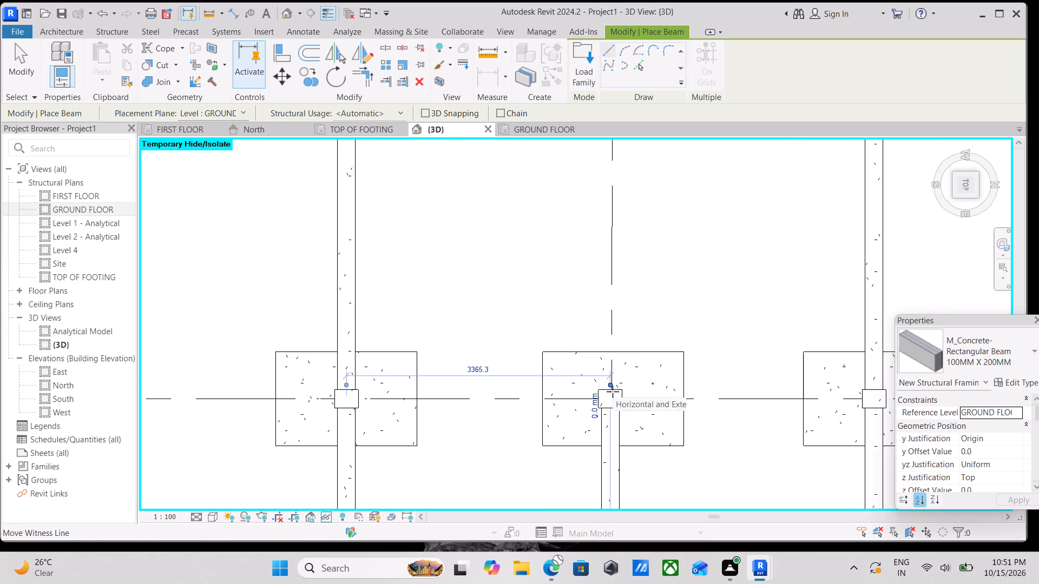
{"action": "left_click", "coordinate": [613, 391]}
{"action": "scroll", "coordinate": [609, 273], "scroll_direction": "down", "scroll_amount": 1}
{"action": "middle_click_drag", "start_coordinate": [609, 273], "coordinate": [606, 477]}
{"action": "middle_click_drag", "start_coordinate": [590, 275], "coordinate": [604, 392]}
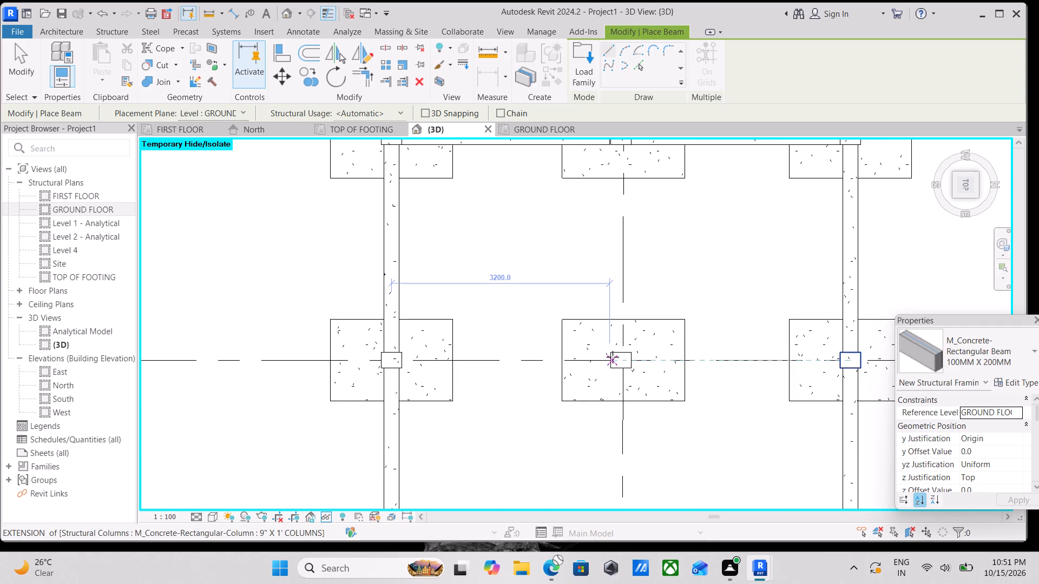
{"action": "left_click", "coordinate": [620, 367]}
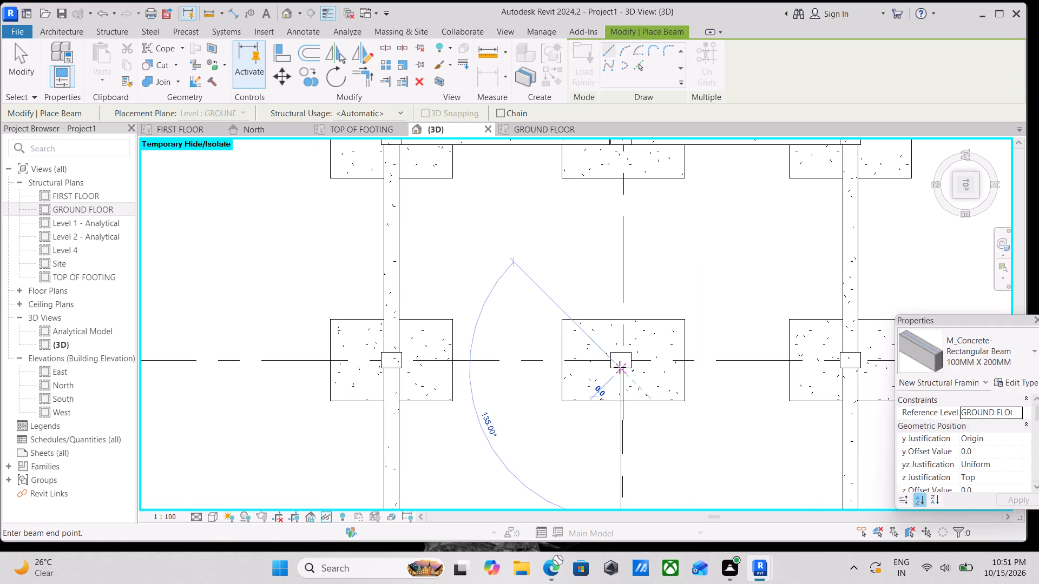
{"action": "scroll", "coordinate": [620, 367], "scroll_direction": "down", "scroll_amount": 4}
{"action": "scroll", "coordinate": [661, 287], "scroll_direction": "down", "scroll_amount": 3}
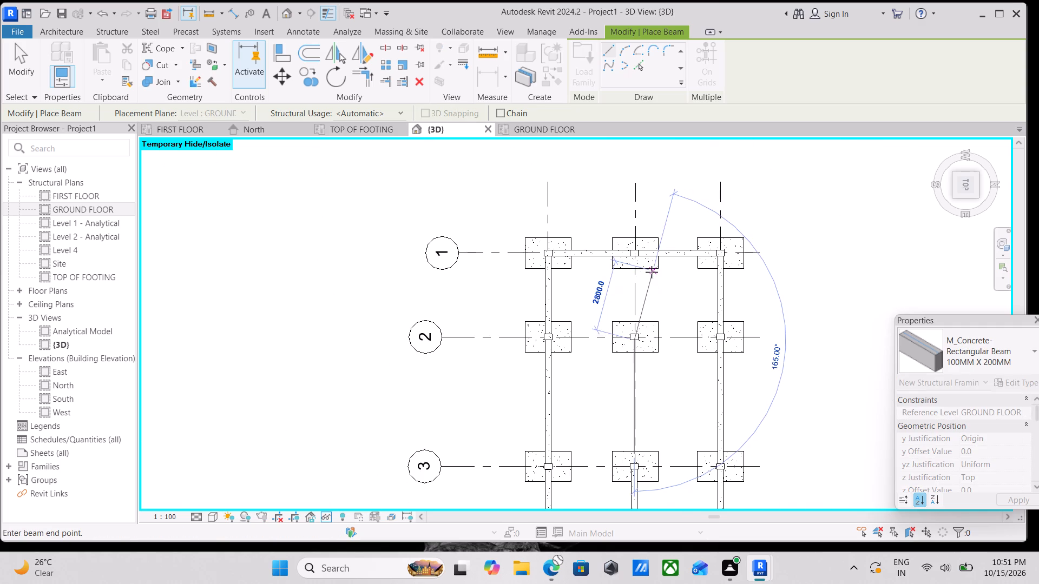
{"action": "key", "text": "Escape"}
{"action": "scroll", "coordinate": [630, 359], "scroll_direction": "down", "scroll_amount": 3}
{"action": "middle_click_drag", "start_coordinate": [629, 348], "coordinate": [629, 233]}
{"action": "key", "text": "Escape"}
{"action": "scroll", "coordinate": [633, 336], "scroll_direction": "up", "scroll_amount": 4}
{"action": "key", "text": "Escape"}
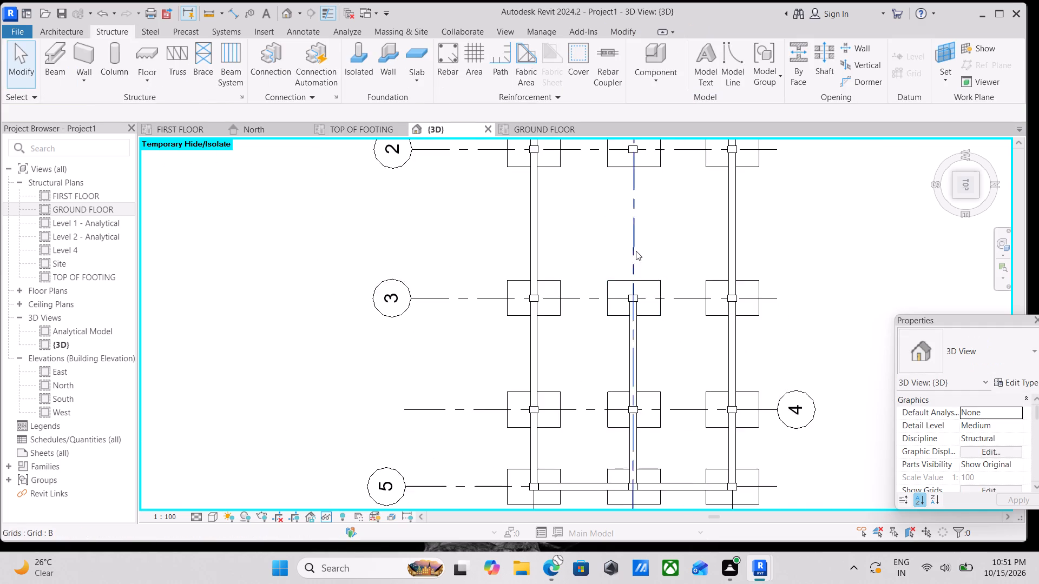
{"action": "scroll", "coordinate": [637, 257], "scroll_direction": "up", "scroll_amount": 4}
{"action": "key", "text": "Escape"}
Create a similar 100MM X 200MM beam along grid B from the grid 3 column to the grid 2 column.
{"action": "left_click", "coordinate": [632, 392]}
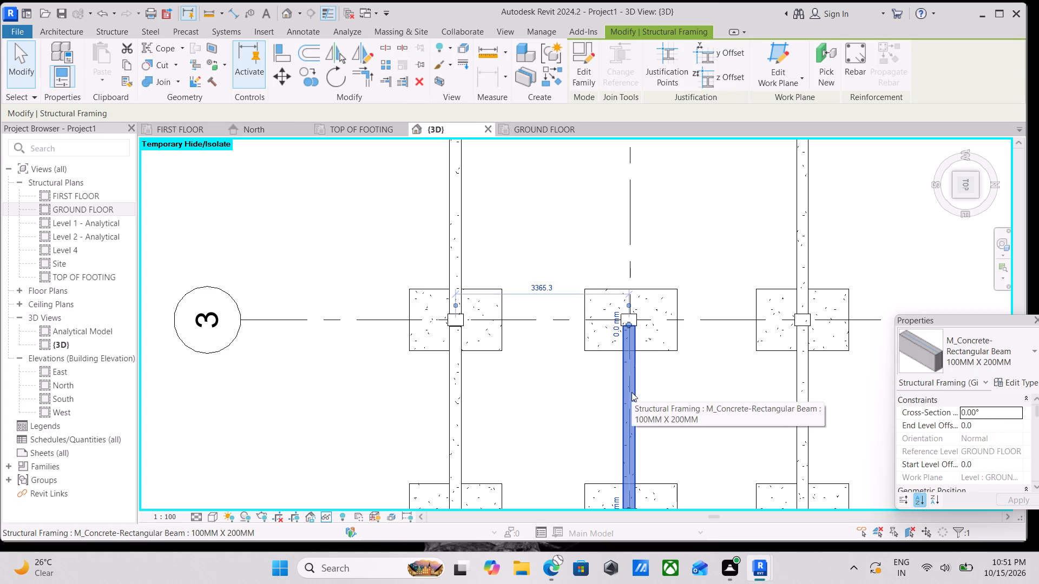
{"action": "type", "text": "CS"}
{"action": "scroll", "coordinate": [632, 323], "scroll_direction": "up", "scroll_amount": 2}
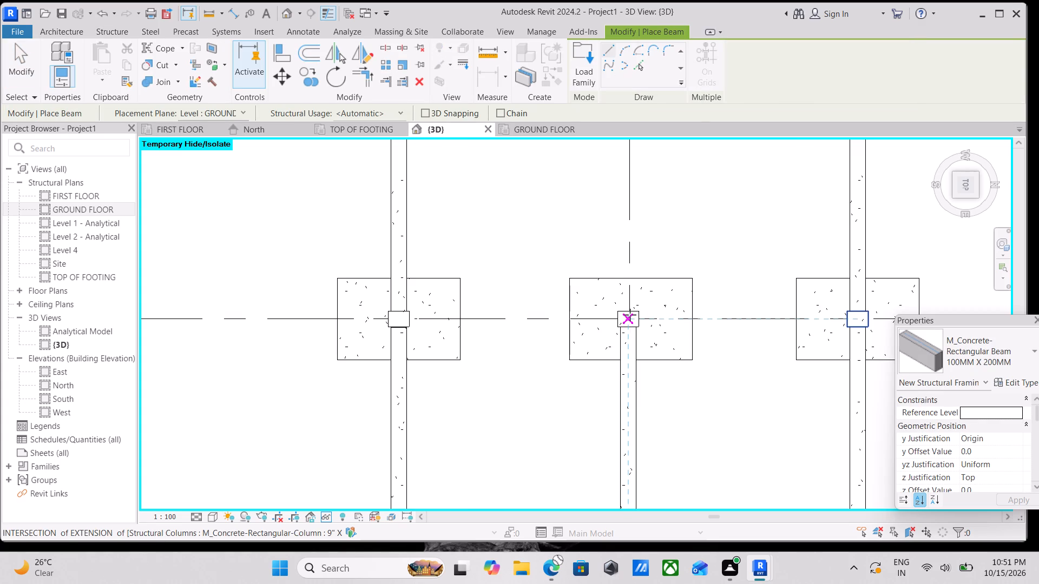
{"action": "left_click", "coordinate": [629, 313]}
{"action": "middle_click_drag", "start_coordinate": [635, 230], "coordinate": [617, 424]}
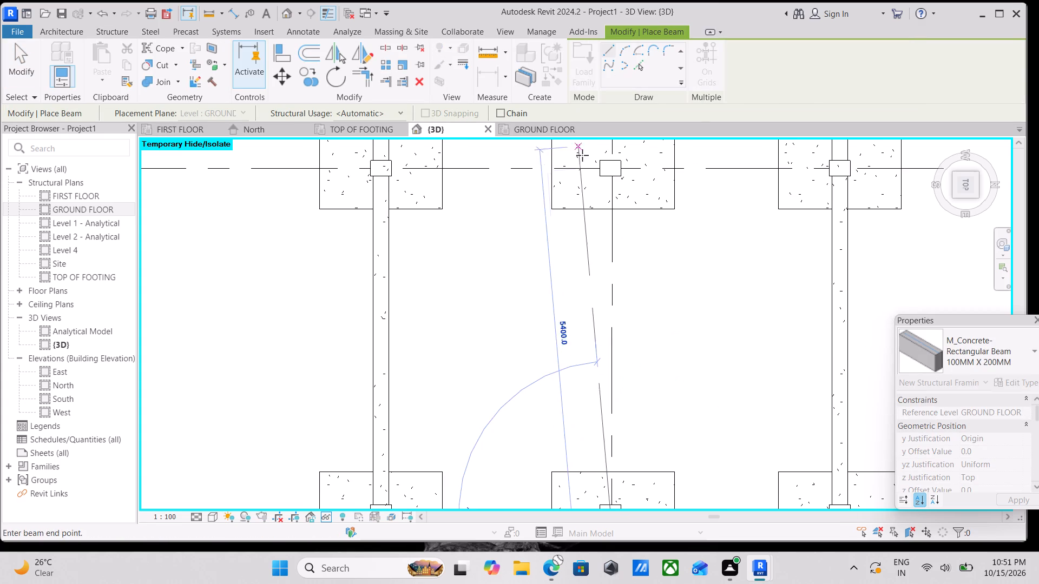
{"action": "left_click", "coordinate": [610, 175]}
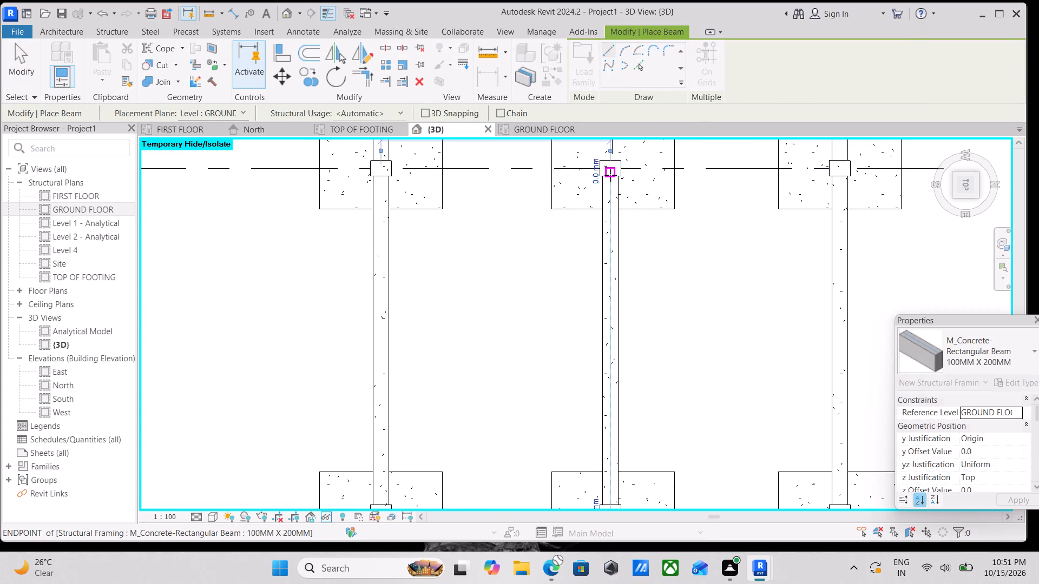
{"action": "key", "text": "Escape"}
Place a 100MM X 200MM beam along grid B from the grid 2 column to the grid 1 column.
{"action": "middle_click_drag", "start_coordinate": [611, 177], "coordinate": [616, 333]}
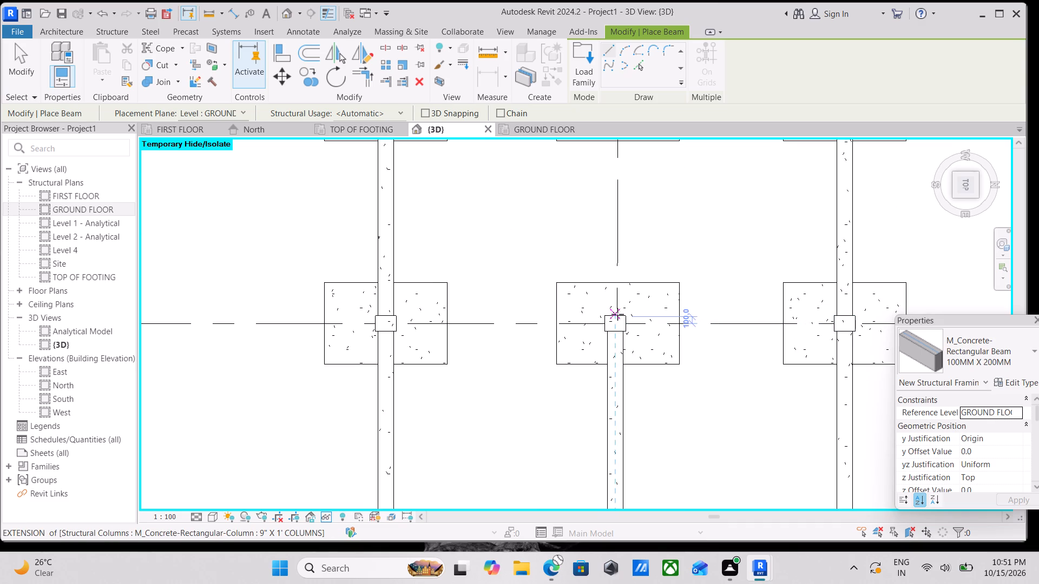
{"action": "left_click", "coordinate": [616, 316]}
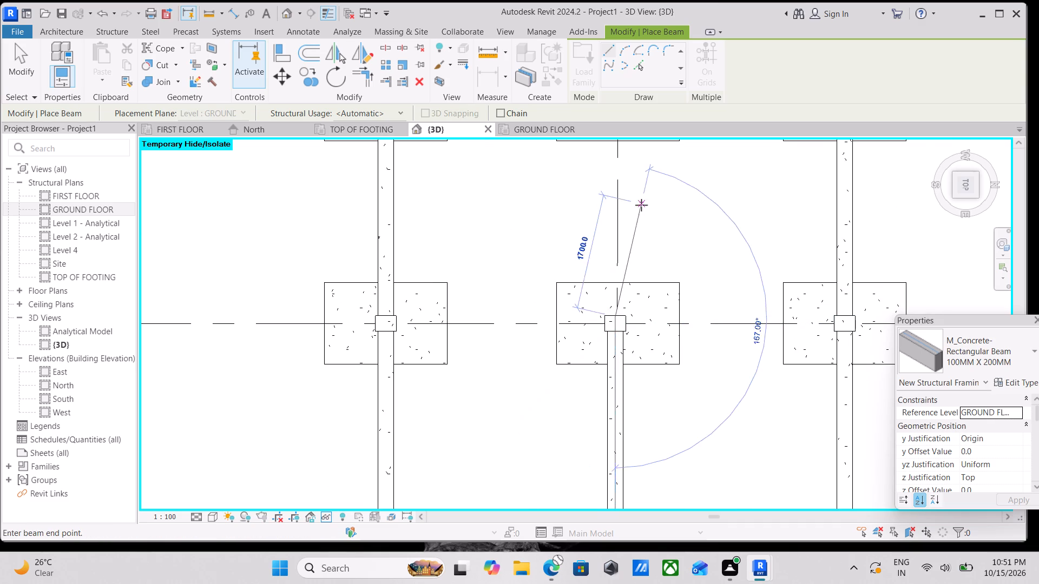
{"action": "middle_click_drag", "start_coordinate": [640, 209], "coordinate": [608, 414]}
{"action": "left_click", "coordinate": [585, 311]}
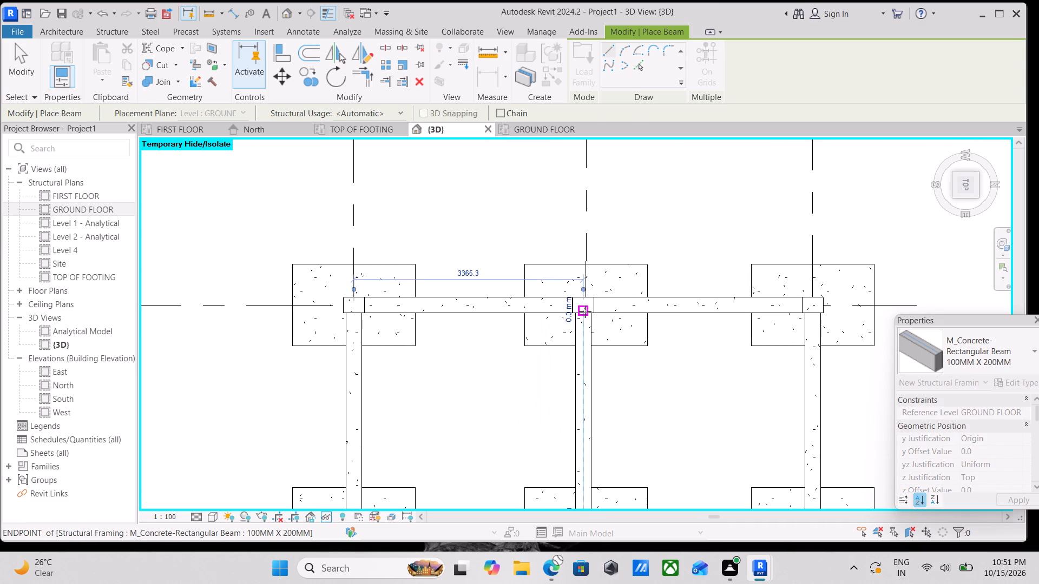
{"action": "key", "text": "Escape"}
{"action": "scroll", "coordinate": [585, 311], "scroll_direction": "up", "scroll_amount": 12}
{"action": "key", "text": "Escape"}
{"action": "key", "text": "Escape"}
{"action": "key", "text": "Escape"}
Extend the grid 1 beam that stops short of the grid B column so its end meets the column face.
{"action": "left_click", "coordinate": [534, 243]}
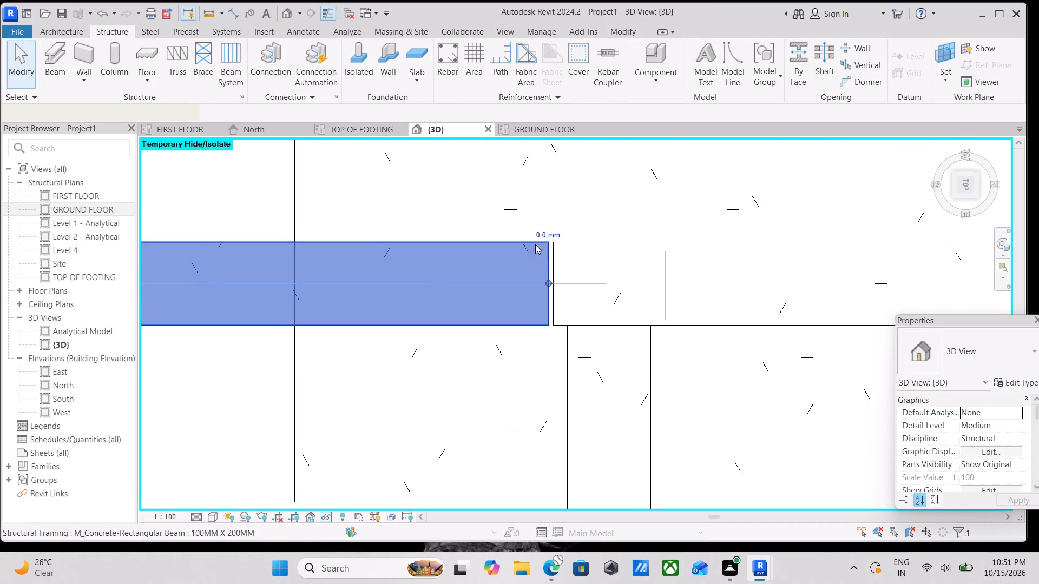
{"action": "left_click_drag", "start_coordinate": [548, 281], "coordinate": [556, 281]}
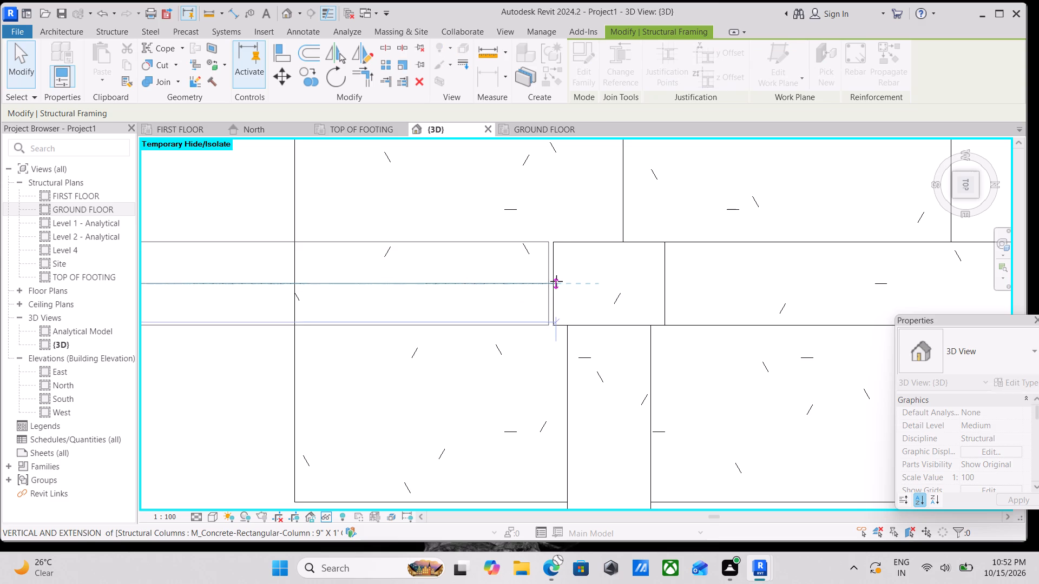
{"action": "key", "text": "Escape"}
Create a similar 100MM X 200MM beam about 3050 mm long along grid 4 from the outer column farthest from its bubble to the grid B column.
{"action": "scroll", "coordinate": [556, 281], "scroll_direction": "down", "scroll_amount": 4}
{"action": "scroll", "coordinate": [627, 282], "scroll_direction": "down", "scroll_amount": 14}
{"action": "middle_click_drag", "start_coordinate": [711, 310], "coordinate": [698, 249]}
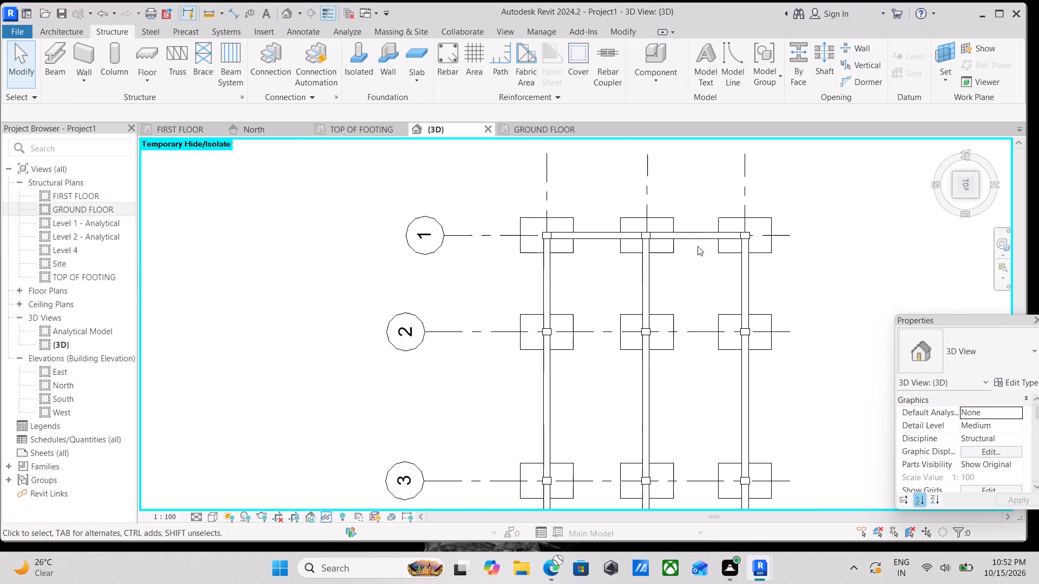
{"action": "middle_click_drag", "start_coordinate": [704, 323], "coordinate": [703, 215]}
{"action": "scroll", "coordinate": [720, 286], "scroll_direction": "down", "scroll_amount": 3}
{"action": "middle_click_drag", "start_coordinate": [720, 286], "coordinate": [713, 226]}
{"action": "scroll", "coordinate": [686, 359], "scroll_direction": "up", "scroll_amount": 5}
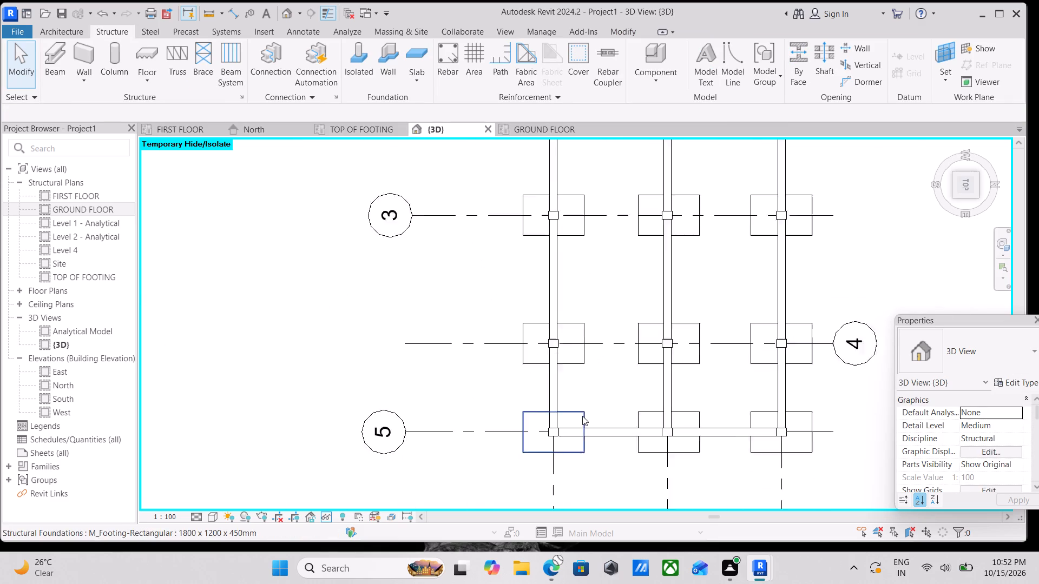
{"action": "scroll", "coordinate": [582, 416], "scroll_direction": "up", "scroll_amount": 2}
{"action": "left_click", "coordinate": [605, 448]}
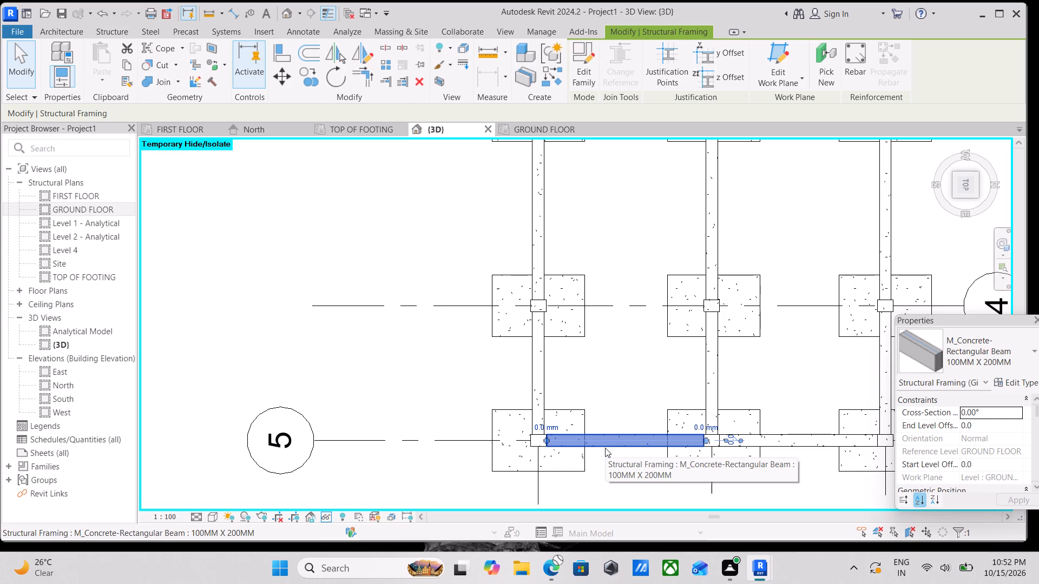
{"action": "type", "text": "CS"}
{"action": "scroll", "coordinate": [585, 324], "scroll_direction": "up", "scroll_amount": 1}
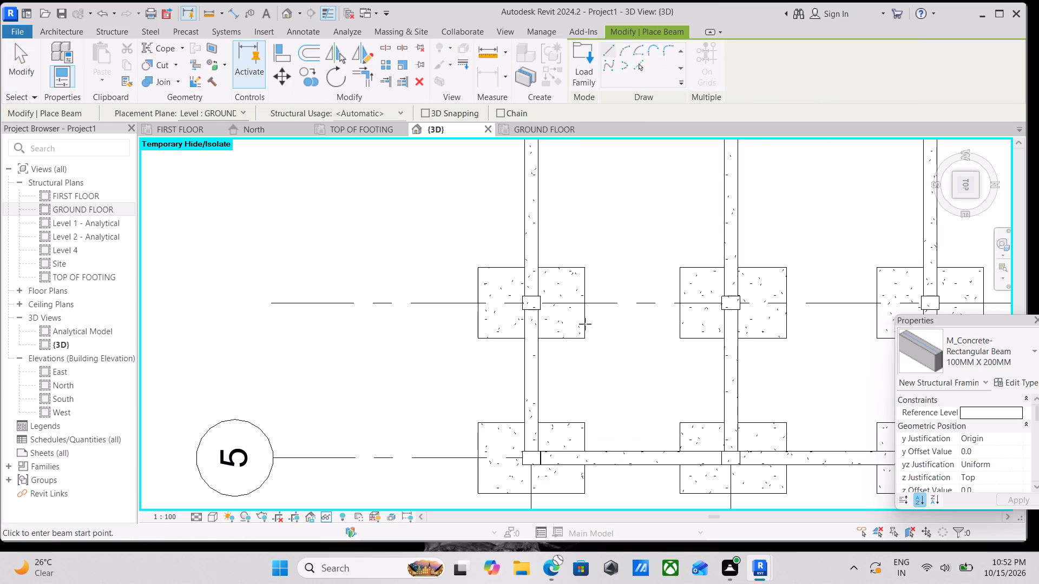
{"action": "scroll", "coordinate": [562, 308], "scroll_direction": "up", "scroll_amount": 9}
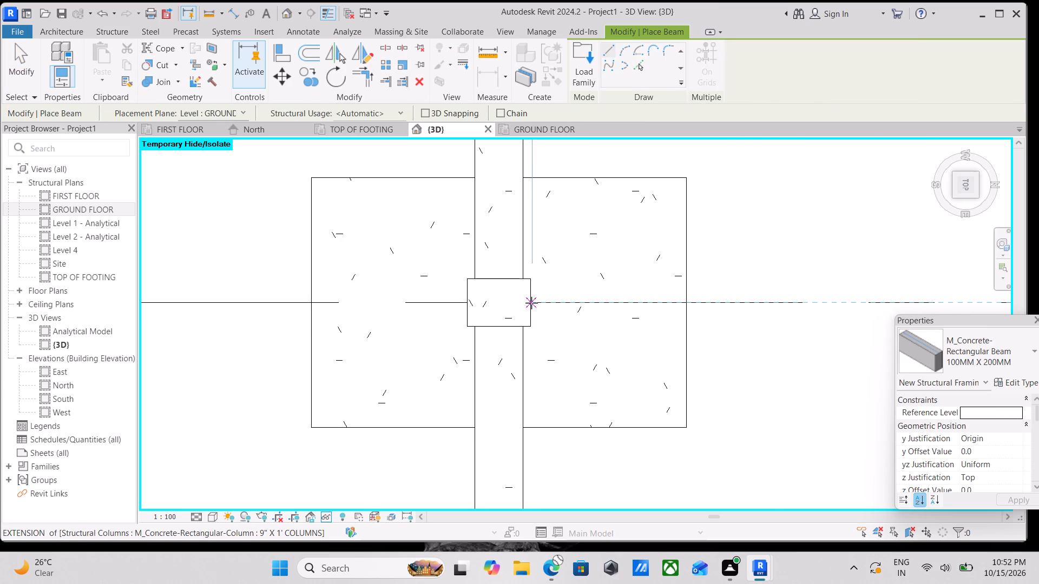
{"action": "left_click", "coordinate": [531, 303]}
{"action": "middle_click_drag", "start_coordinate": [705, 309], "coordinate": [455, 307]}
{"action": "middle_click_drag", "start_coordinate": [752, 314], "coordinate": [518, 330]}
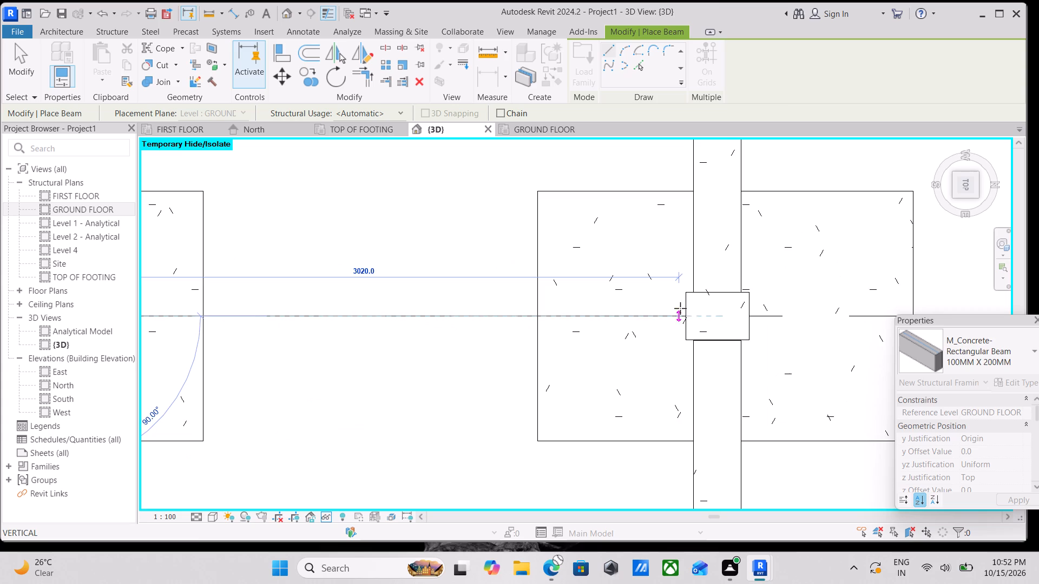
{"action": "left_click", "coordinate": [685, 315]}
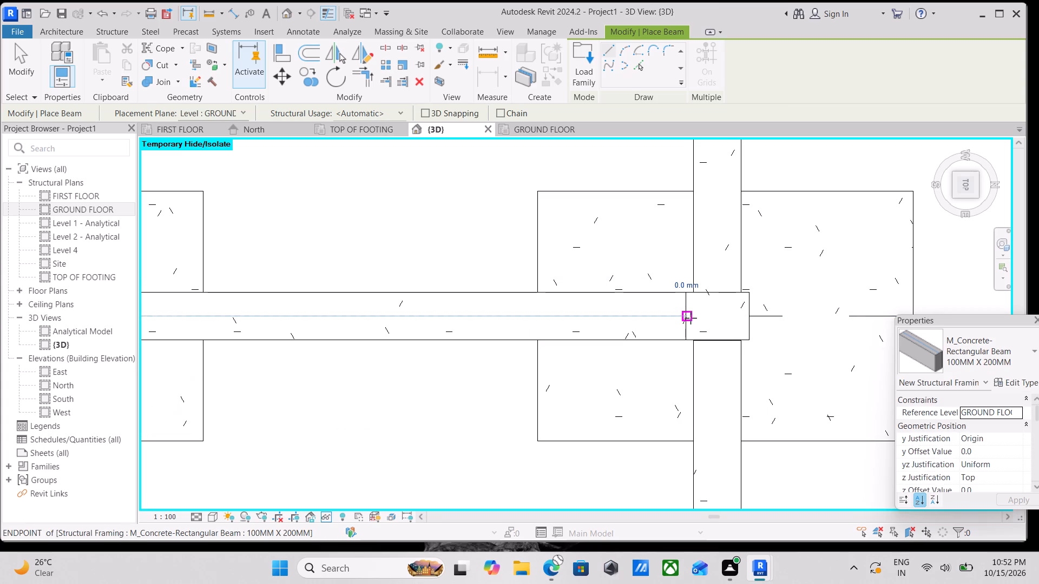
{"action": "key", "text": "Escape"}
Place a 100MM X 200MM beam about 3050 mm long along grid 4 from the grid B column to the outer column nearest its bubble.
{"action": "left_click", "coordinate": [749, 316]}
{"action": "middle_click_drag", "start_coordinate": [882, 320], "coordinate": [410, 302]}
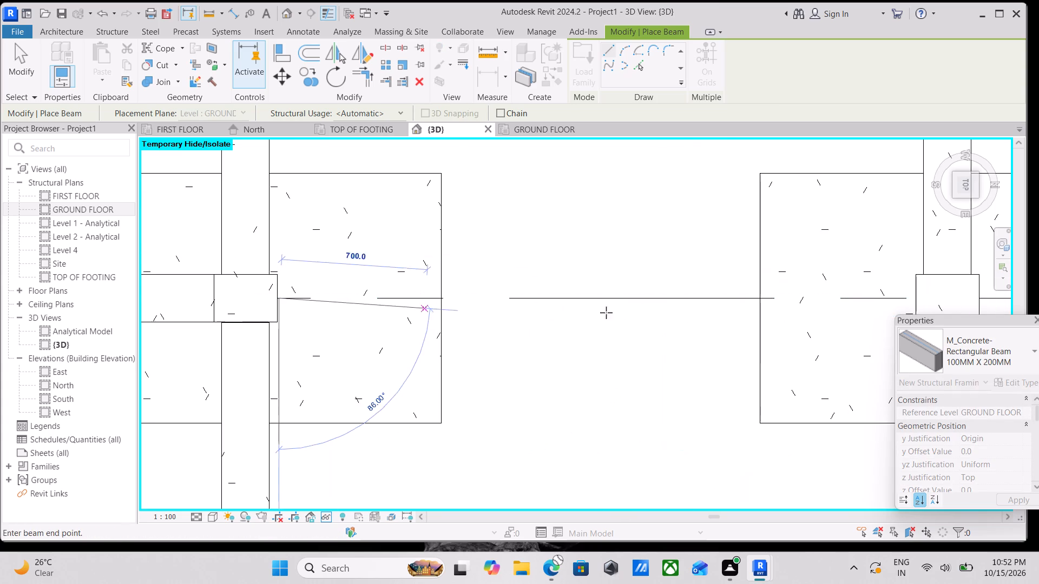
{"action": "middle_click_drag", "start_coordinate": [729, 320], "coordinate": [466, 320]}
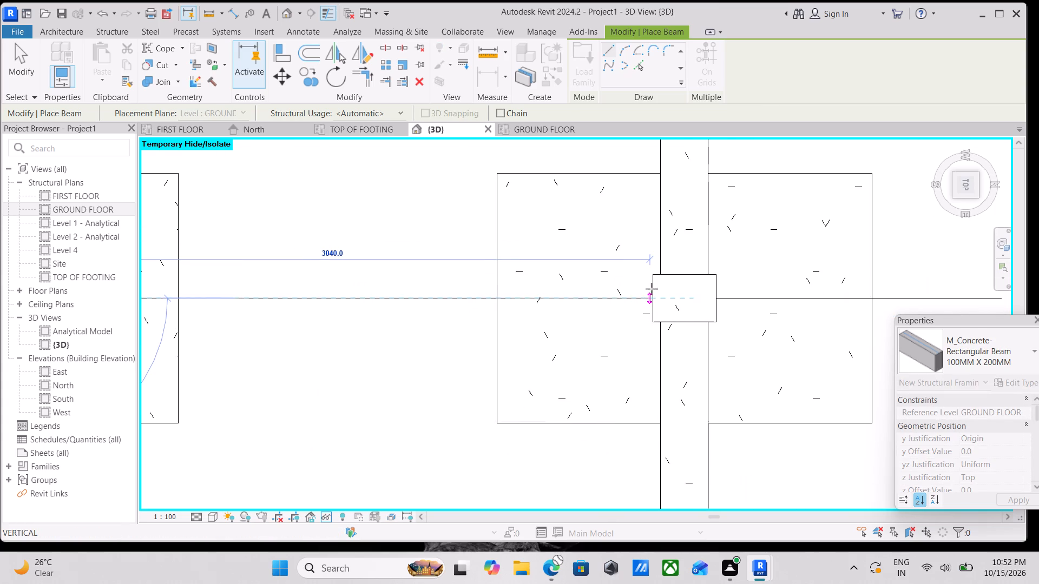
{"action": "left_click", "coordinate": [655, 296]}
{"action": "key", "text": "Escape"}
Place a 100MM X 200MM beam about 3100 mm long along grid 3 from the outer column nearest its bubble to the grid B column.
{"action": "scroll", "coordinate": [680, 389], "scroll_direction": "down", "scroll_amount": 4}
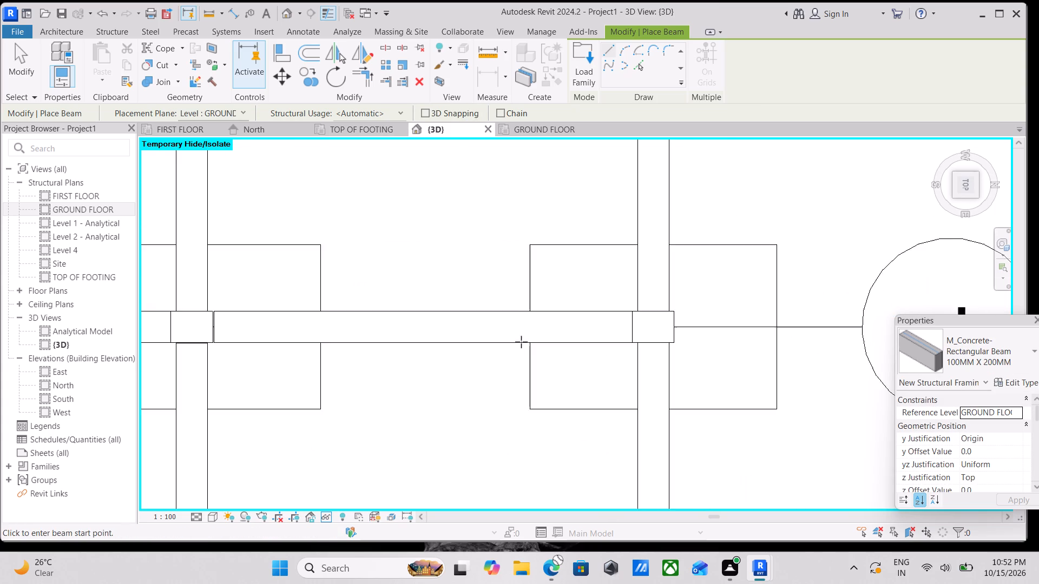
{"action": "scroll", "coordinate": [521, 342], "scroll_direction": "down", "scroll_amount": 3}
{"action": "middle_click_drag", "start_coordinate": [524, 340], "coordinate": [939, 362]}
{"action": "middle_click_drag", "start_coordinate": [634, 304], "coordinate": [722, 534]}
{"action": "middle_click_drag", "start_coordinate": [688, 460], "coordinate": [667, 311]}
{"action": "scroll", "coordinate": [674, 399], "scroll_direction": "down", "scroll_amount": 1}
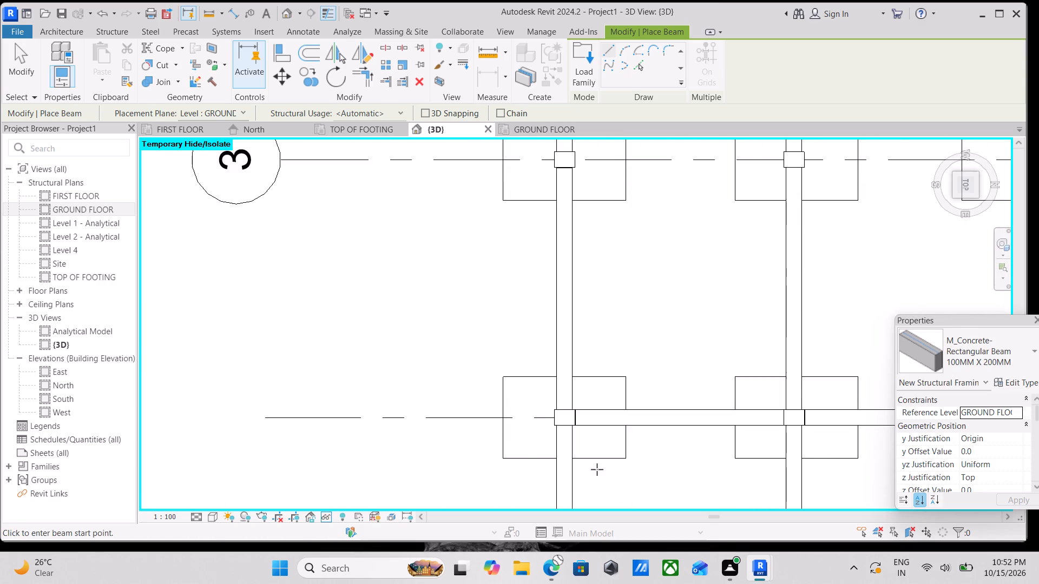
{"action": "scroll", "coordinate": [595, 469], "scroll_direction": "up", "scroll_amount": 9}
{"action": "scroll", "coordinate": [612, 380], "scroll_direction": "up", "scroll_amount": 2}
{"action": "scroll", "coordinate": [603, 389], "scroll_direction": "down", "scroll_amount": 9}
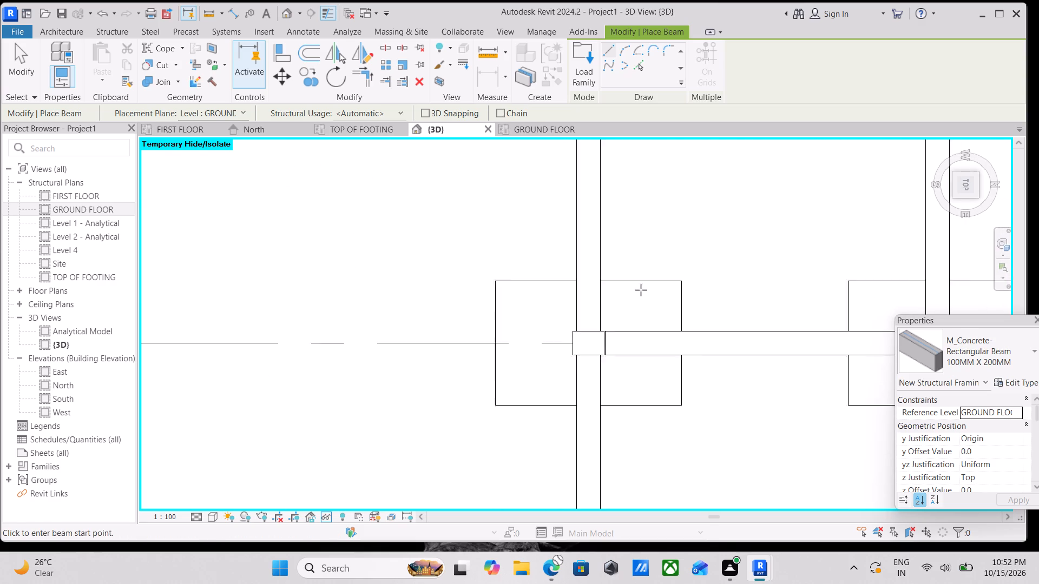
{"action": "middle_click_drag", "start_coordinate": [641, 290], "coordinate": [630, 417]}
{"action": "scroll", "coordinate": [635, 401], "scroll_direction": "down", "scroll_amount": 4}
{"action": "middle_click_drag", "start_coordinate": [632, 345], "coordinate": [577, 511]}
{"action": "scroll", "coordinate": [602, 398], "scroll_direction": "up", "scroll_amount": 11}
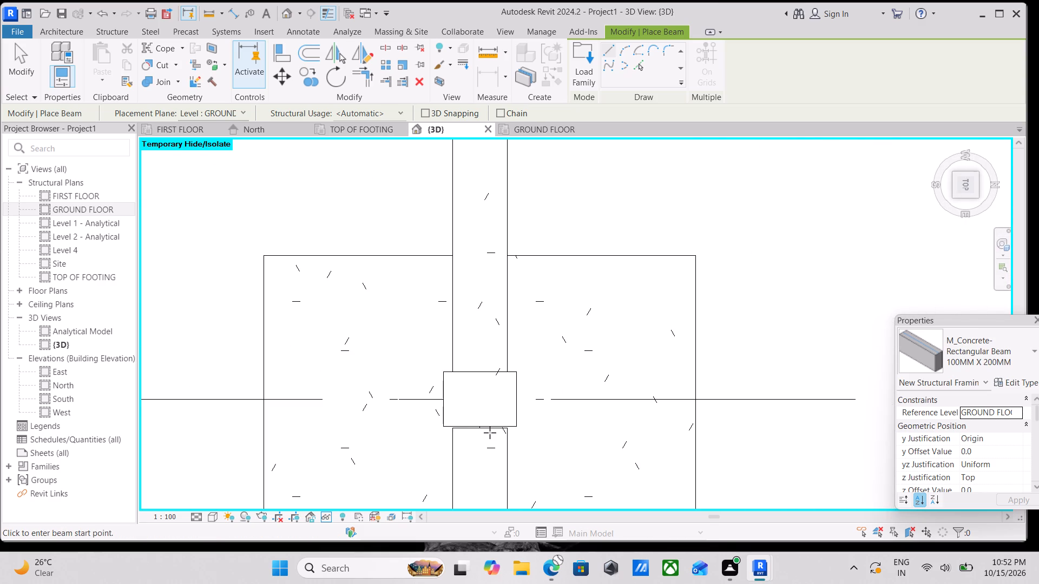
{"action": "scroll", "coordinate": [485, 420], "scroll_direction": "up", "scroll_amount": 4}
{"action": "scroll", "coordinate": [534, 400], "scroll_direction": "down", "scroll_amount": 4}
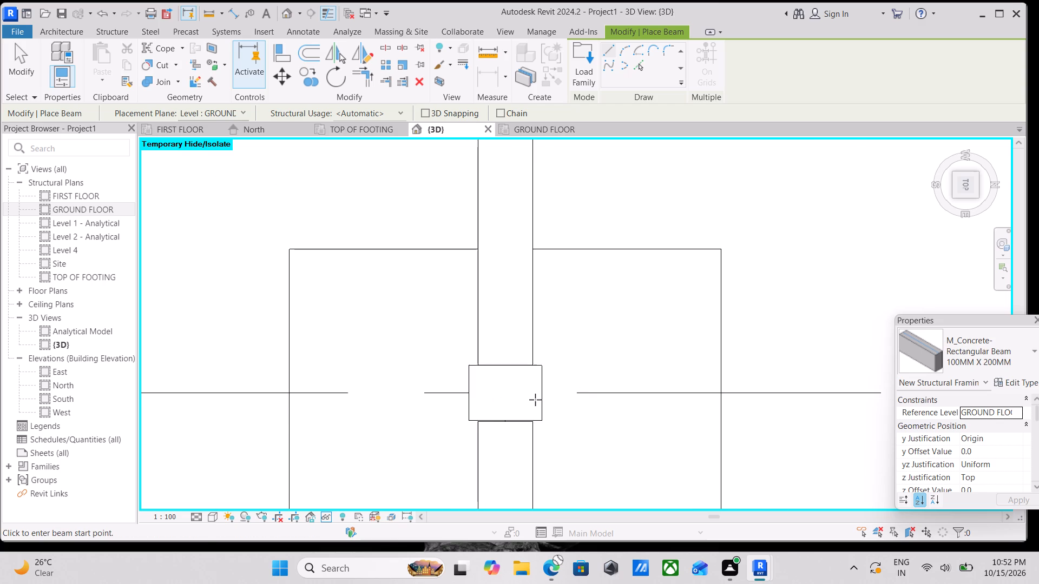
{"action": "scroll", "coordinate": [541, 395], "scroll_direction": "down", "scroll_amount": 14}
{"action": "scroll", "coordinate": [553, 400], "scroll_direction": "up", "scroll_amount": 7}
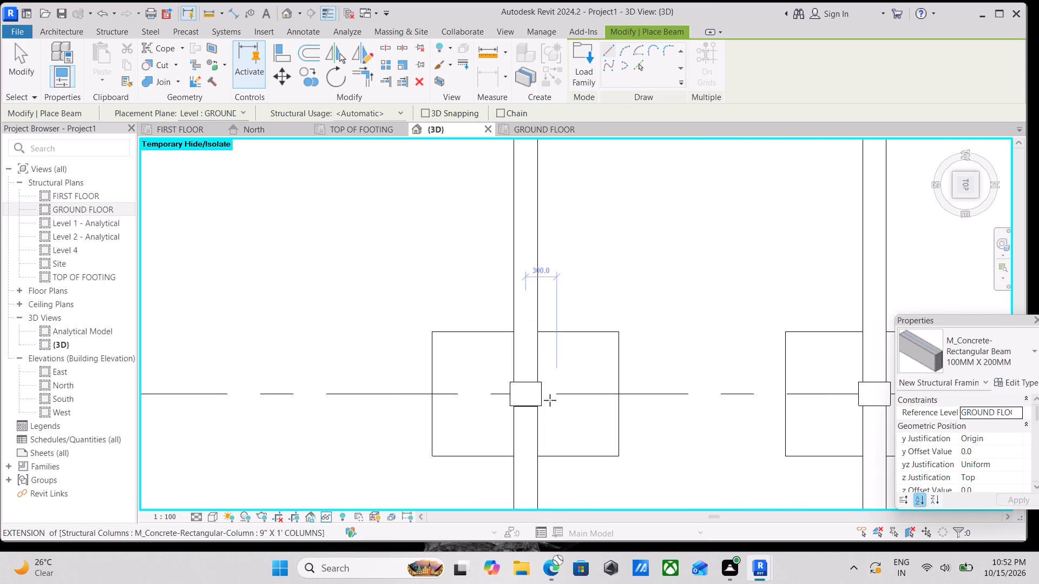
{"action": "scroll", "coordinate": [550, 400], "scroll_direction": "up", "scroll_amount": 9}
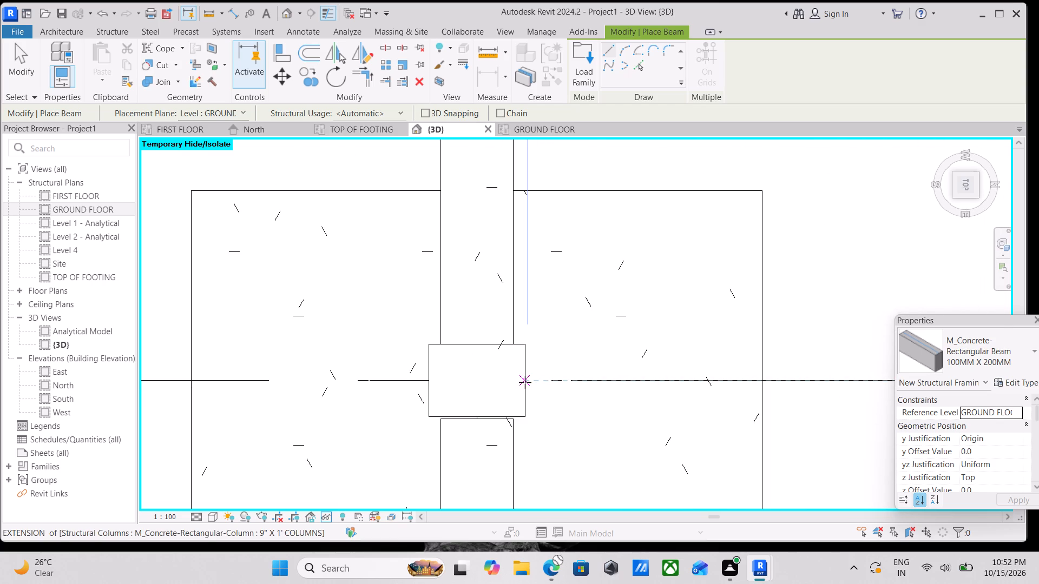
{"action": "left_click", "coordinate": [524, 380]}
{"action": "middle_click_drag", "start_coordinate": [655, 372], "coordinate": [503, 382]}
{"action": "scroll", "coordinate": [674, 400], "scroll_direction": "down", "scroll_amount": 1}
{"action": "middle_click_drag", "start_coordinate": [673, 400], "coordinate": [650, 398]}
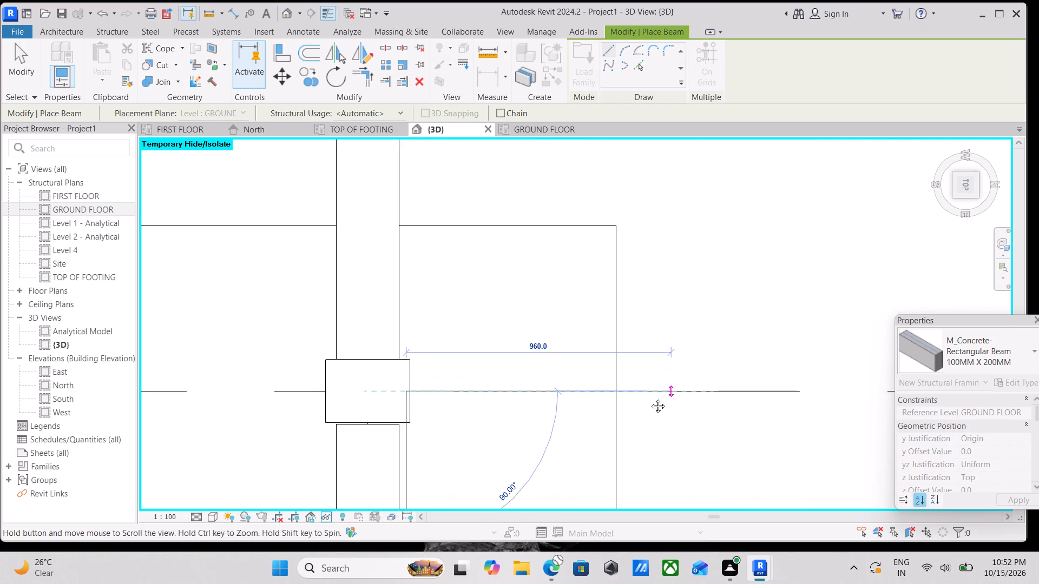
{"action": "middle_click_drag", "start_coordinate": [650, 398], "coordinate": [517, 397]}
{"action": "middle_click_drag", "start_coordinate": [826, 392], "coordinate": [511, 381]}
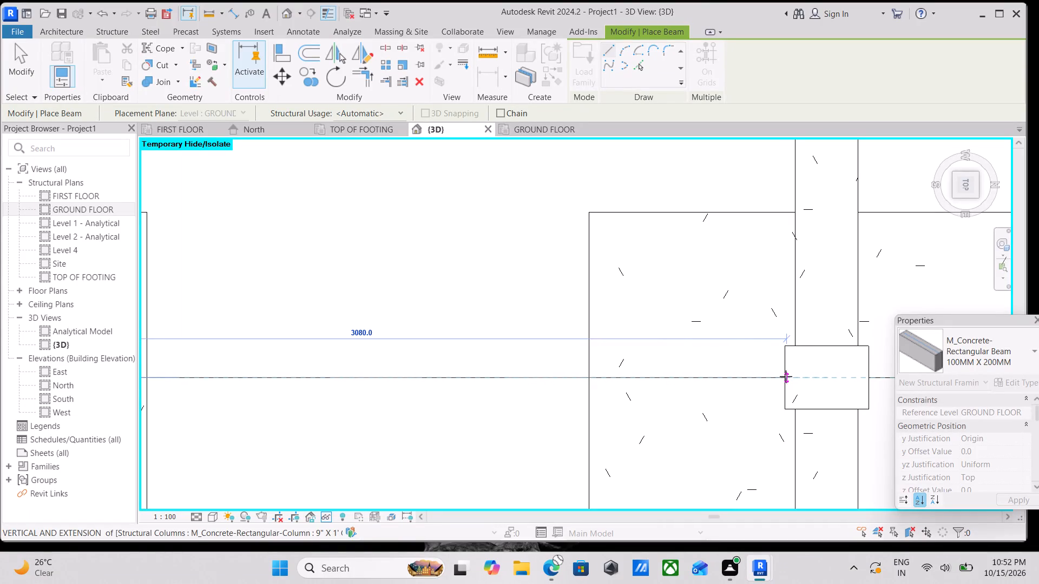
{"action": "left_click", "coordinate": [786, 376]}
Place a 100MM X 200MM beam about 3080 mm long along grid 3 from the grid B column to the outer column farthest from its bubble.
{"action": "scroll", "coordinate": [799, 386], "scroll_direction": "down", "scroll_amount": 3}
{"action": "middle_click_drag", "start_coordinate": [782, 387], "coordinate": [655, 399]}
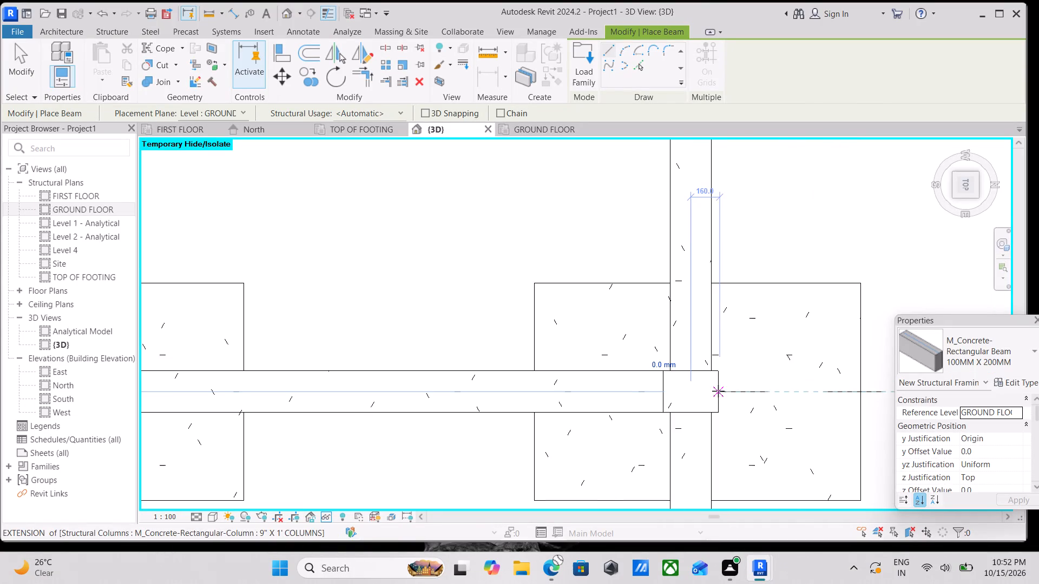
{"action": "left_click", "coordinate": [718, 391]}
{"action": "middle_click_drag", "start_coordinate": [855, 392], "coordinate": [640, 395]}
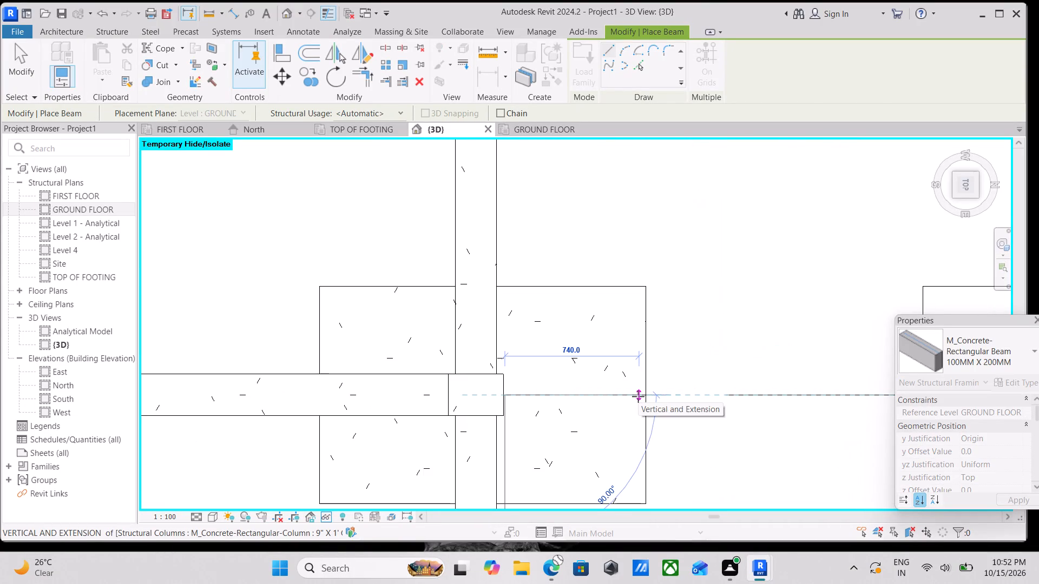
{"action": "scroll", "coordinate": [638, 396], "scroll_direction": "down", "scroll_amount": 1}
{"action": "middle_click_drag", "start_coordinate": [638, 396], "coordinate": [527, 381]}
{"action": "middle_click_drag", "start_coordinate": [735, 381], "coordinate": [604, 382]}
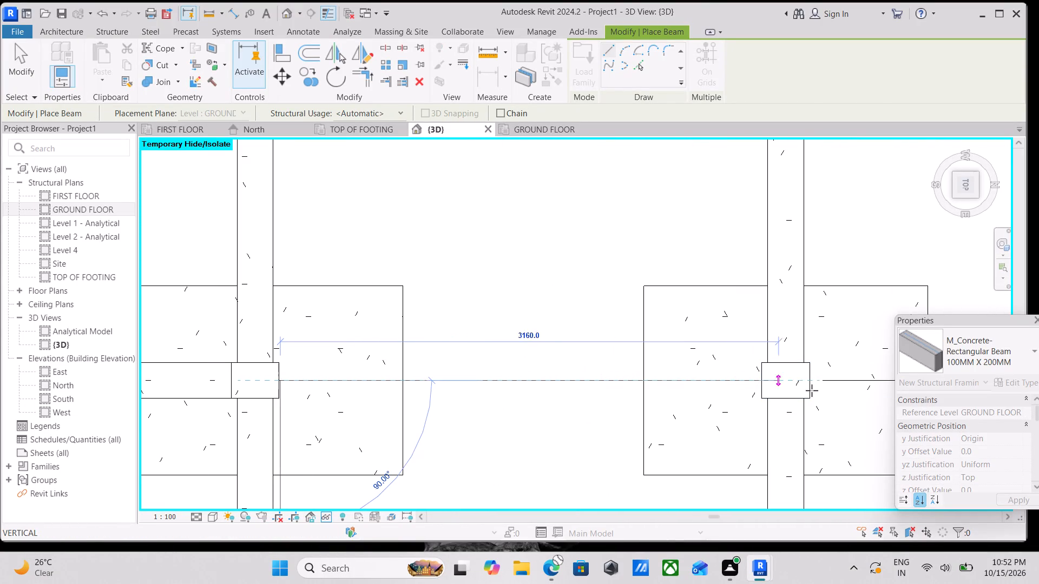
{"action": "left_click", "coordinate": [764, 385]}
Place a 100MM X 200MM beam about 3100 mm long along grid 2 from the outer column nearest its bubble to the grid B column.
{"action": "scroll", "coordinate": [764, 385], "scroll_direction": "down", "scroll_amount": 3}
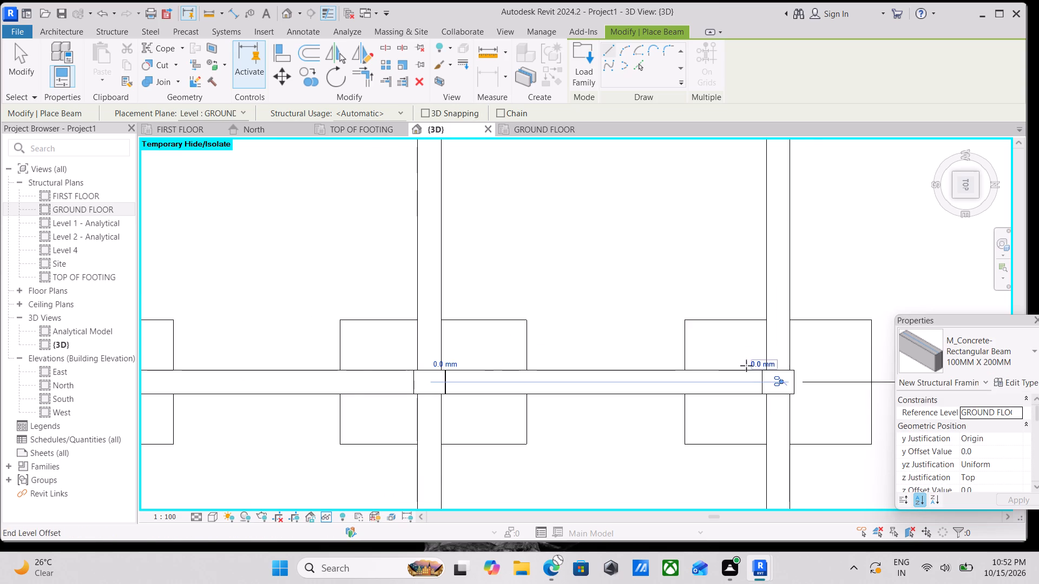
{"action": "scroll", "coordinate": [455, 362], "scroll_direction": "up", "scroll_amount": 4}
{"action": "scroll", "coordinate": [511, 356], "scroll_direction": "down", "scroll_amount": 3}
{"action": "middle_click_drag", "start_coordinate": [511, 356], "coordinate": [757, 414]}
{"action": "scroll", "coordinate": [614, 336], "scroll_direction": "down", "scroll_amount": 3}
{"action": "middle_click_drag", "start_coordinate": [615, 341], "coordinate": [691, 436]}
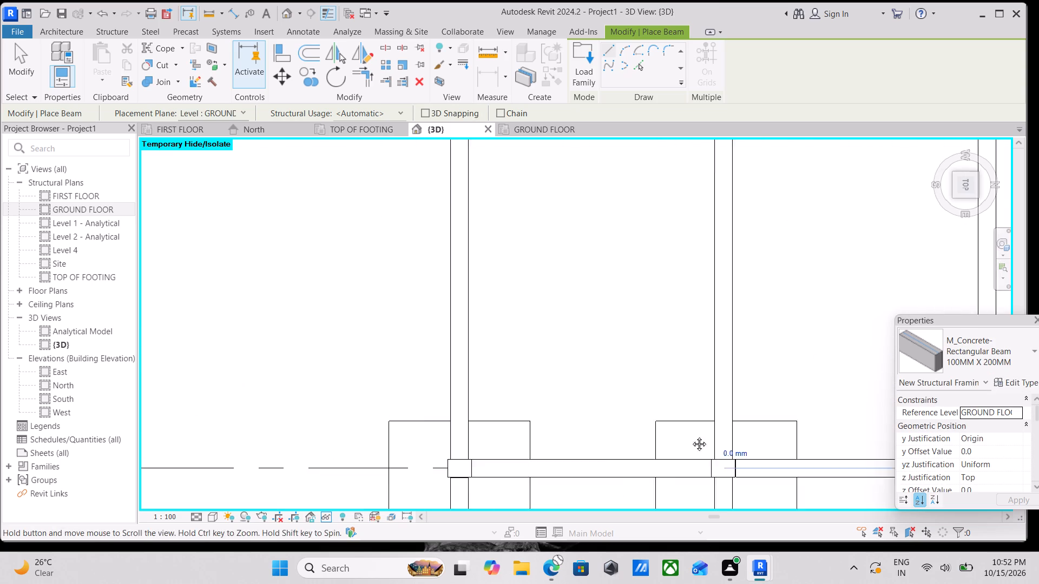
{"action": "middle_click_drag", "start_coordinate": [691, 436], "coordinate": [712, 487]}
{"action": "scroll", "coordinate": [700, 349], "scroll_direction": "down", "scroll_amount": 6}
{"action": "middle_click_drag", "start_coordinate": [709, 308], "coordinate": [701, 467]}
{"action": "scroll", "coordinate": [559, 387], "scroll_direction": "up", "scroll_amount": 2}
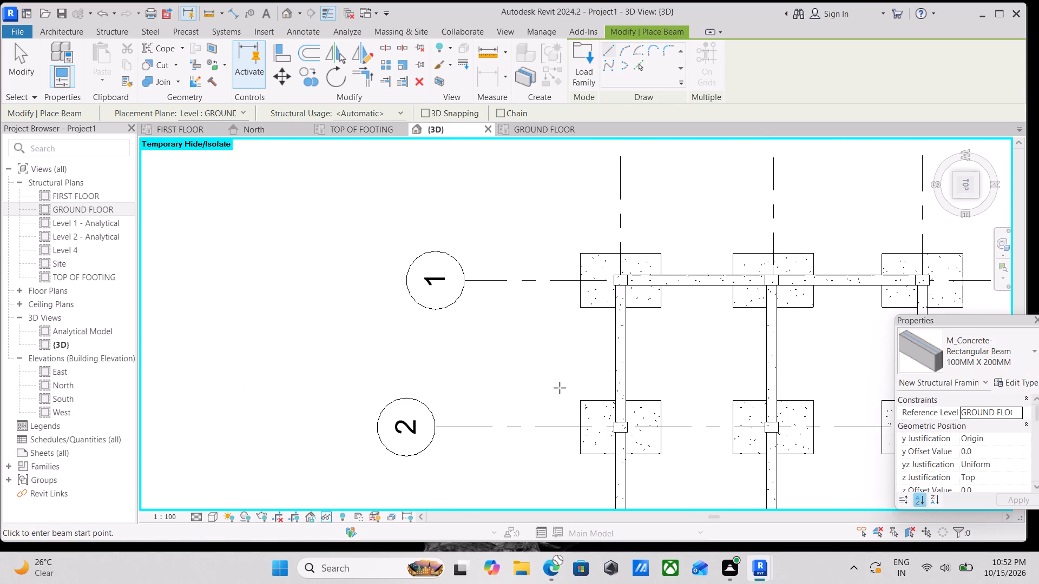
{"action": "scroll", "coordinate": [559, 388], "scroll_direction": "up", "scroll_amount": 3}
{"action": "scroll", "coordinate": [642, 455], "scroll_direction": "up", "scroll_amount": 3}
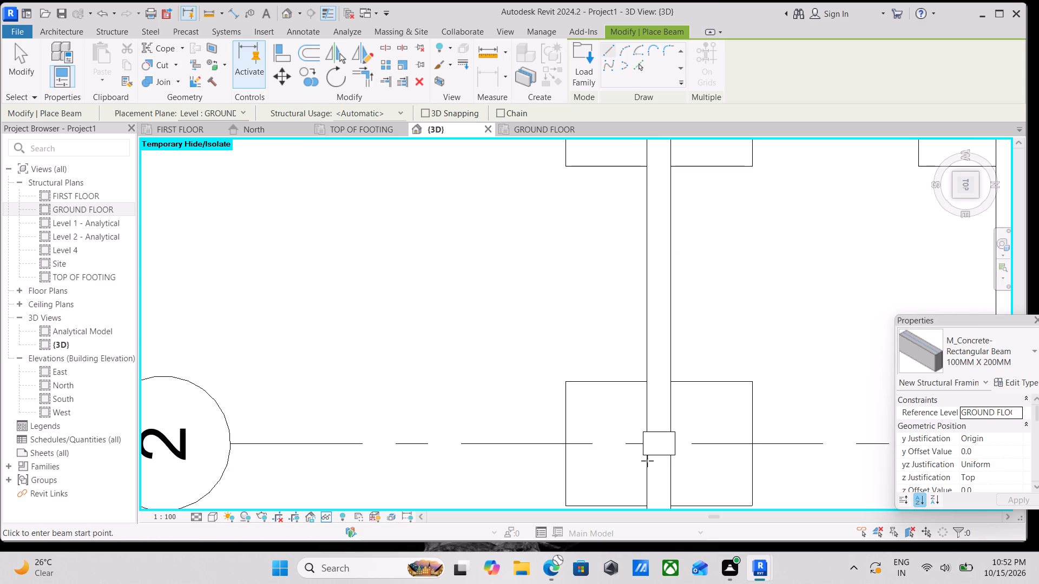
{"action": "scroll", "coordinate": [650, 461], "scroll_direction": "up", "scroll_amount": 4}
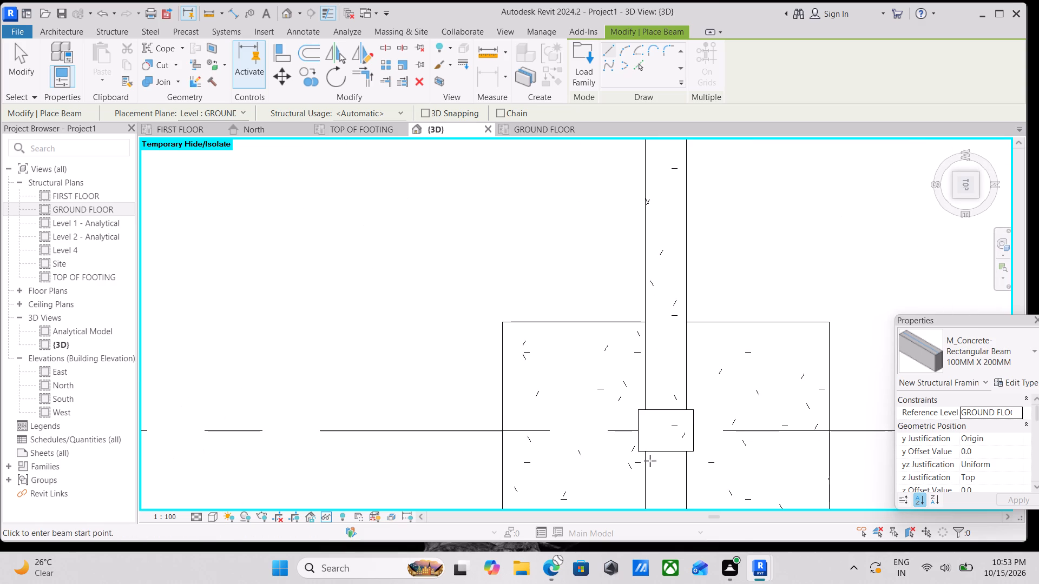
{"action": "scroll", "coordinate": [641, 460], "scroll_direction": "up", "scroll_amount": 3}
{"action": "scroll", "coordinate": [689, 440], "scroll_direction": "down", "scroll_amount": 12}
{"action": "middle_click_drag", "start_coordinate": [710, 428], "coordinate": [709, 428]}
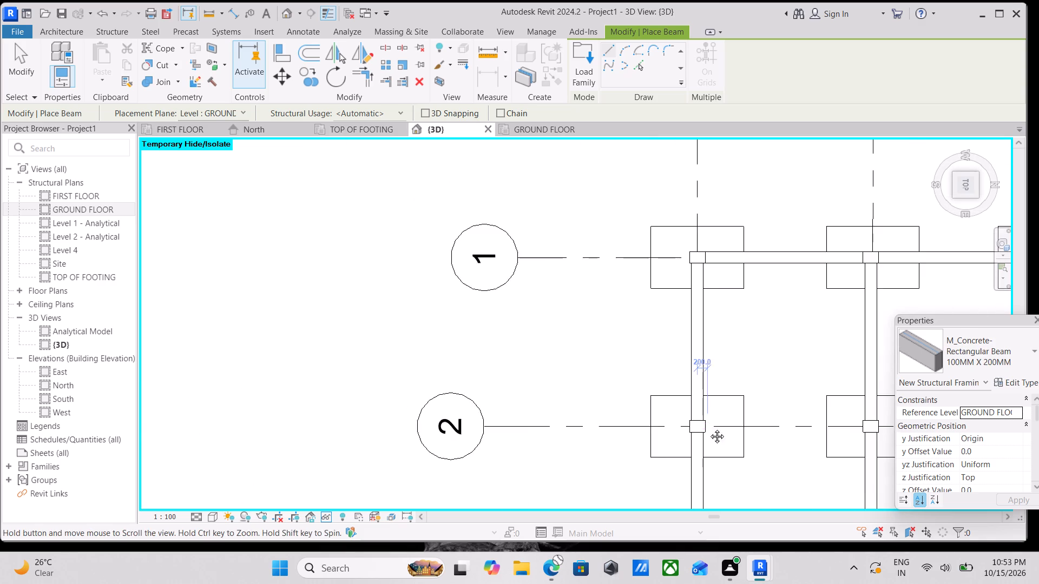
{"action": "middle_click_drag", "start_coordinate": [709, 428], "coordinate": [594, 404]}
{"action": "scroll", "coordinate": [595, 405], "scroll_direction": "up", "scroll_amount": 8}
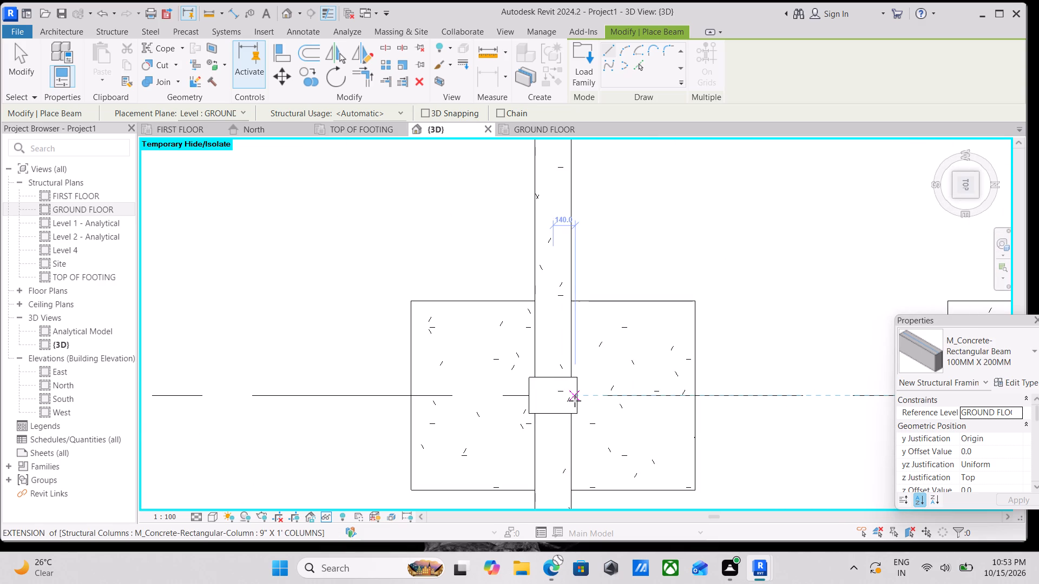
{"action": "left_click", "coordinate": [574, 400]}
{"action": "middle_click_drag", "start_coordinate": [754, 379], "coordinate": [549, 369]}
{"action": "scroll", "coordinate": [654, 375], "scroll_direction": "down", "scroll_amount": 1}
{"action": "middle_click_drag", "start_coordinate": [657, 377], "coordinate": [597, 379]}
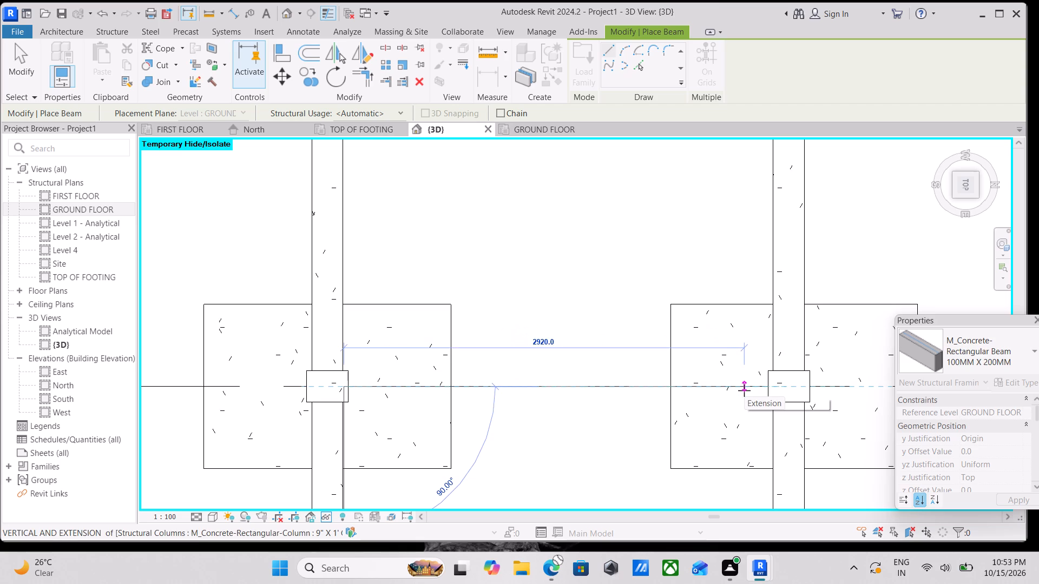
{"action": "middle_click_drag", "start_coordinate": [825, 387], "coordinate": [720, 371]}
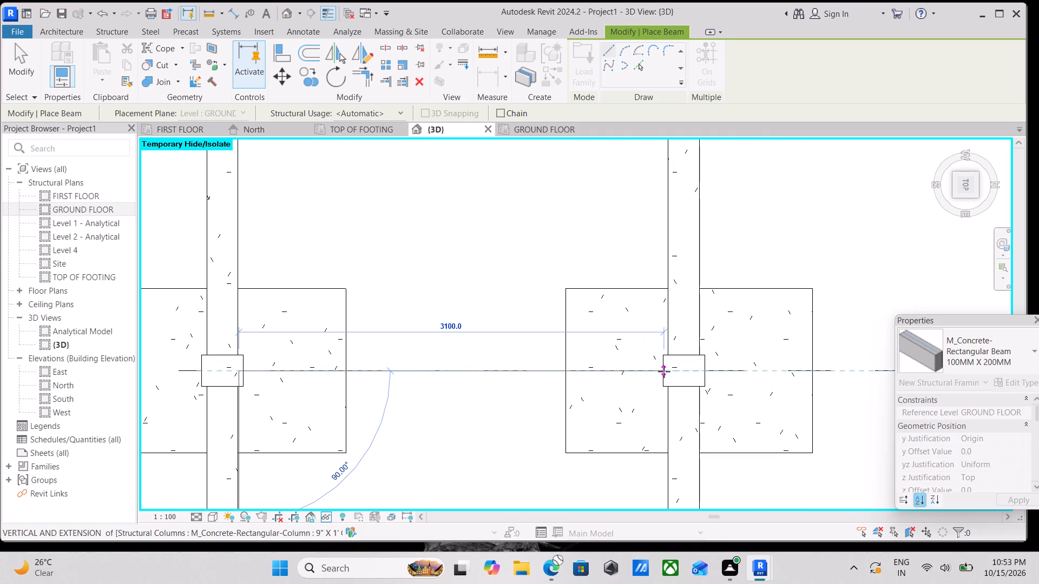
{"action": "left_click", "coordinate": [664, 371]}
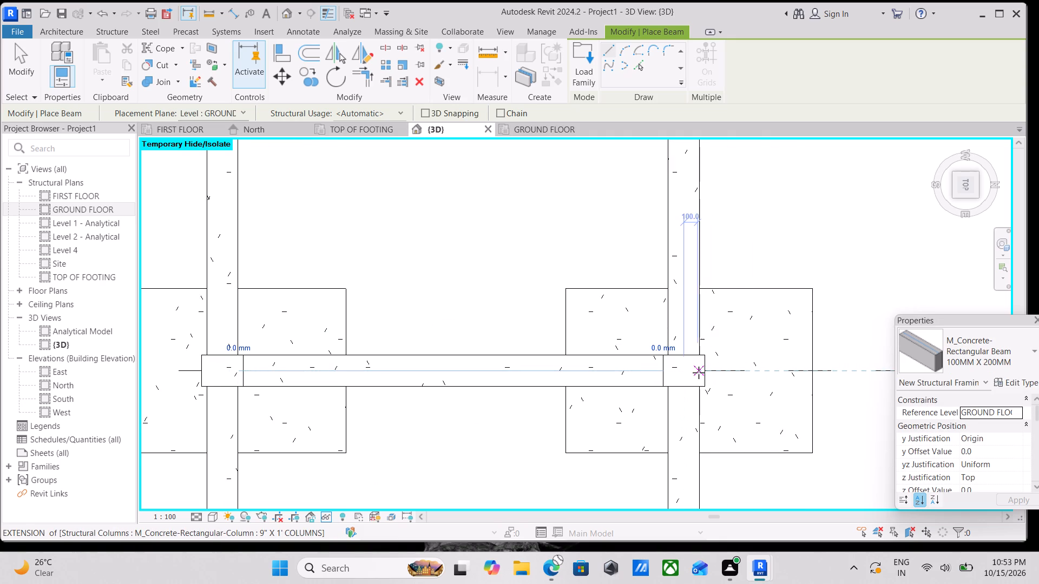
Place a 100MM X 200MM beam along grid 2 from the grid B column to the outer column farthest from its bubble, and finish beam placement.
{"action": "left_click", "coordinate": [703, 372]}
{"action": "middle_click_drag", "start_coordinate": [834, 378], "coordinate": [618, 364]}
{"action": "middle_click_drag", "start_coordinate": [767, 355], "coordinate": [642, 361]}
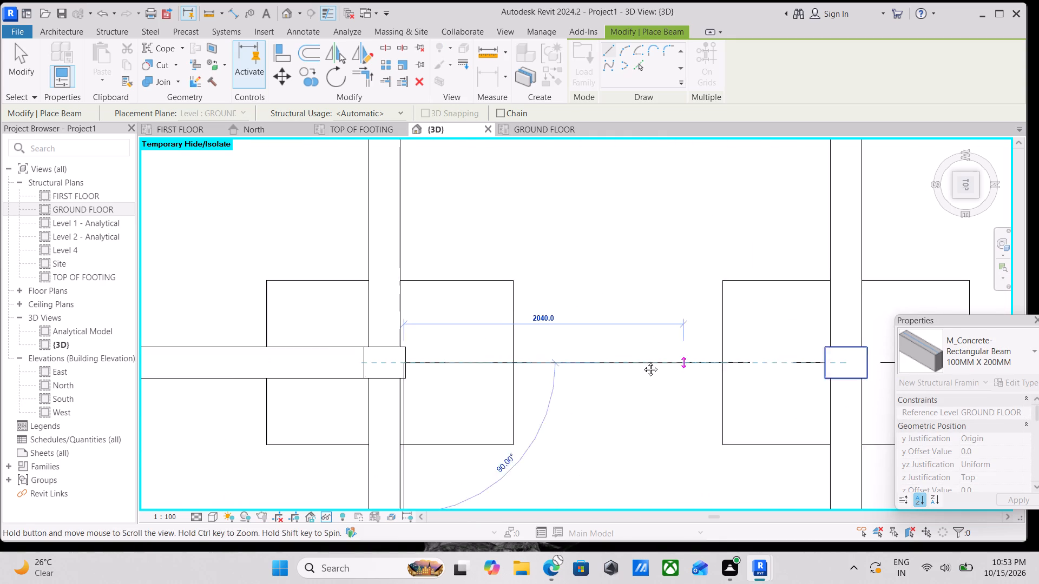
{"action": "middle_click_drag", "start_coordinate": [642, 361], "coordinate": [646, 362]}
{"action": "left_click", "coordinate": [791, 368]}
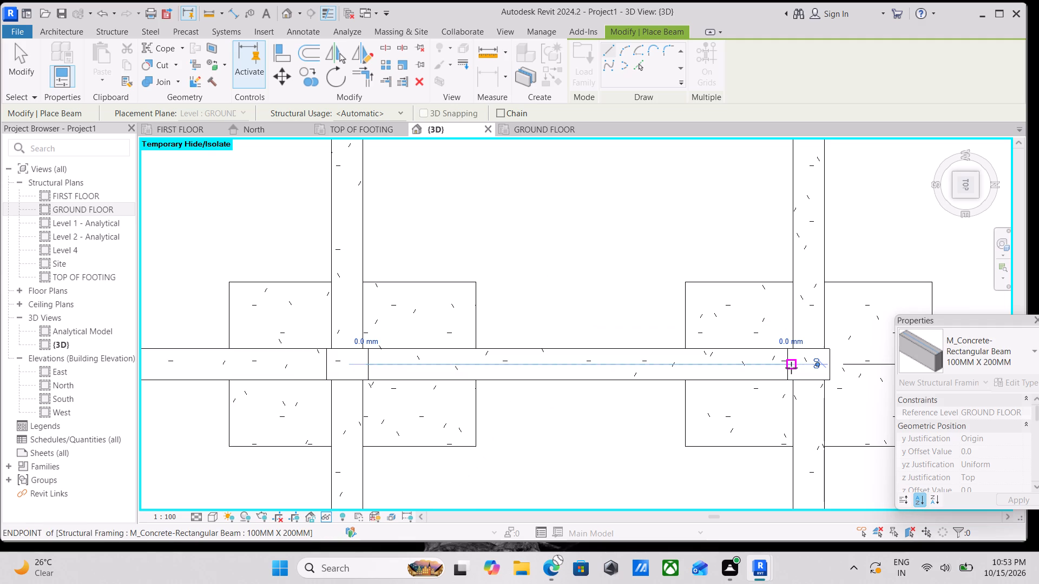
{"action": "scroll", "coordinate": [791, 368], "scroll_direction": "down", "scroll_amount": 8}
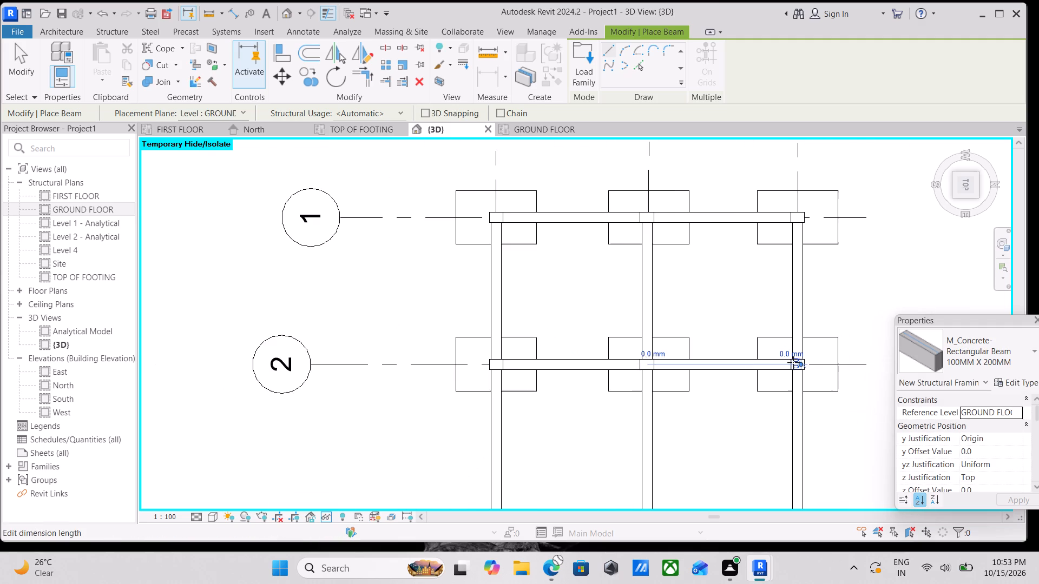
{"action": "key", "text": "Escape"}
{"action": "scroll", "coordinate": [793, 362], "scroll_direction": "down", "scroll_amount": 4}
{"action": "key", "text": "Escape"}
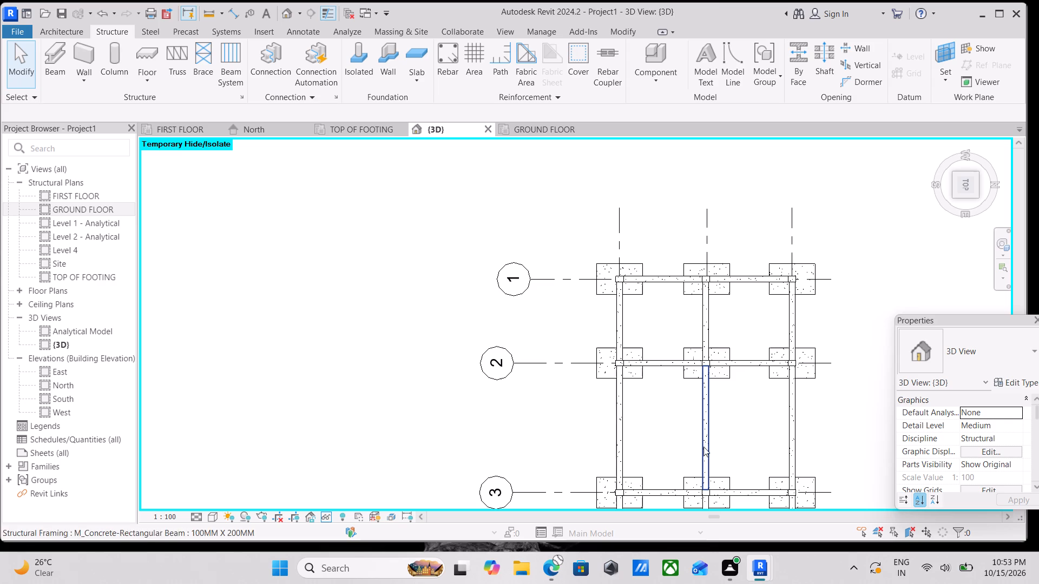
Extend the beam between grids 3 and 4, on the outer column line nearest the bubbles, to meet the grid 3 column face.
{"action": "scroll", "coordinate": [638, 364], "scroll_direction": "up", "scroll_amount": 3}
{"action": "scroll", "coordinate": [677, 407], "scroll_direction": "down", "scroll_amount": 3}
{"action": "middle_click_drag", "start_coordinate": [677, 406], "coordinate": [688, 267]}
{"action": "key", "text": "Escape"}
{"action": "scroll", "coordinate": [647, 437], "scroll_direction": "up", "scroll_amount": 3}
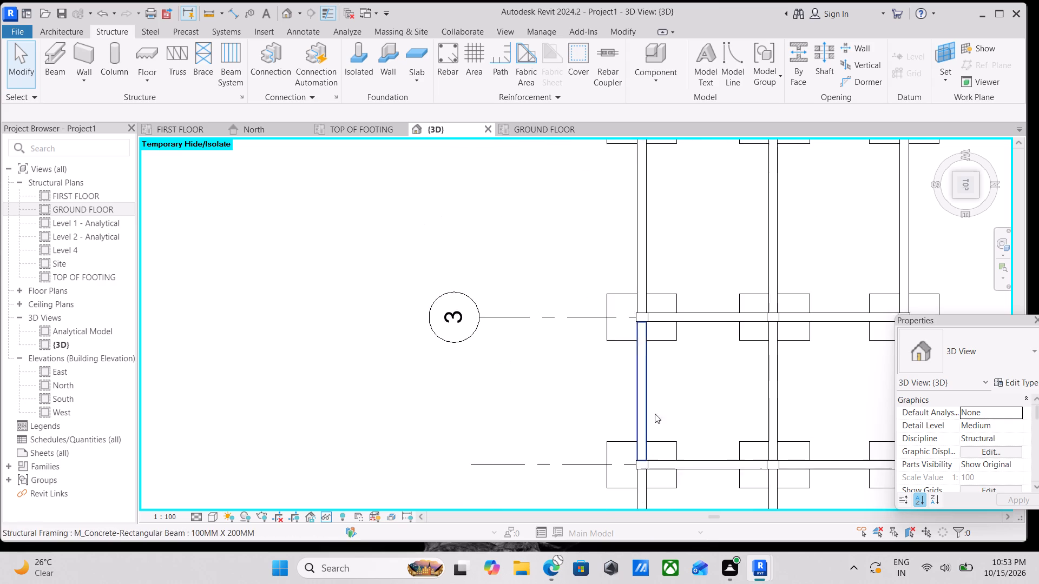
{"action": "scroll", "coordinate": [669, 329], "scroll_direction": "up", "scroll_amount": 18}
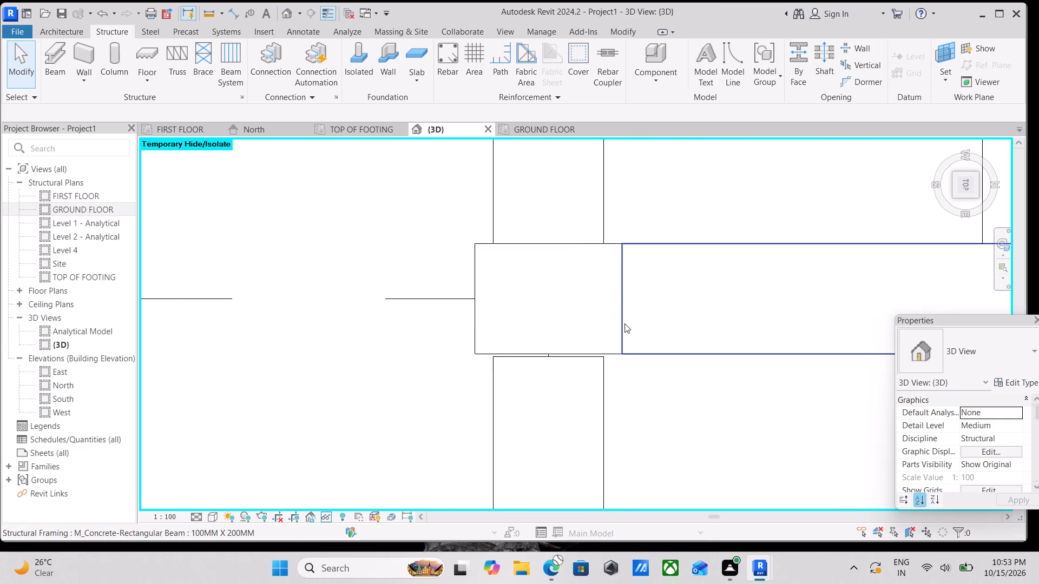
{"action": "scroll", "coordinate": [625, 324], "scroll_direction": "down", "scroll_amount": 4}
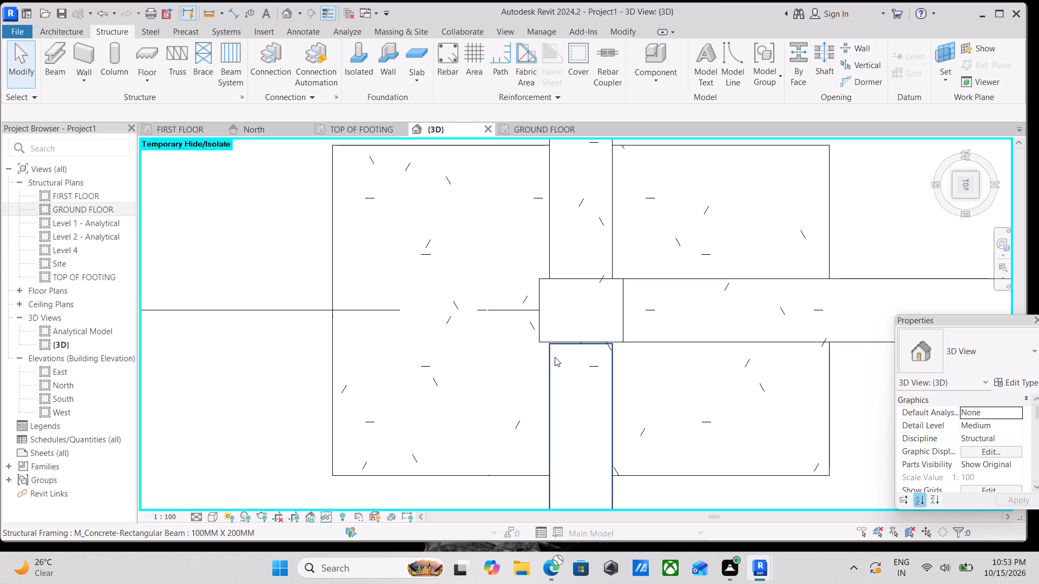
{"action": "left_click", "coordinate": [554, 357]}
{"action": "scroll", "coordinate": [569, 341], "scroll_direction": "up", "scroll_amount": 12}
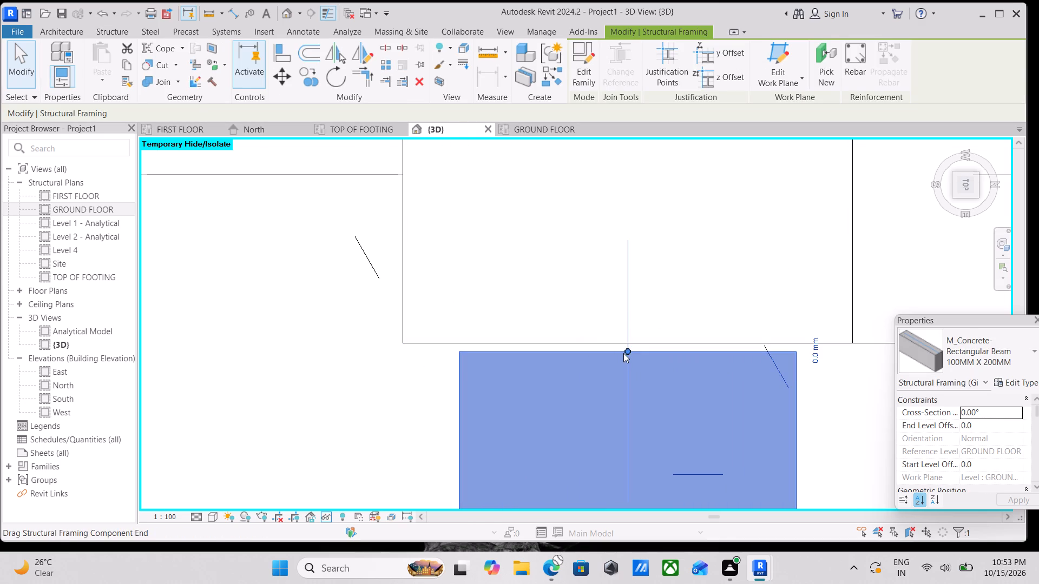
{"action": "left_click_drag", "start_coordinate": [624, 350], "coordinate": [624, 339]}
{"action": "scroll", "coordinate": [624, 339], "scroll_direction": "down", "scroll_amount": 4}
{"action": "key", "text": "Escape"}
Extend the grid 4 beam's end to meet the face of the outer column nearest the grid bubble.
{"action": "scroll", "coordinate": [675, 378], "scroll_direction": "down", "scroll_amount": 3}
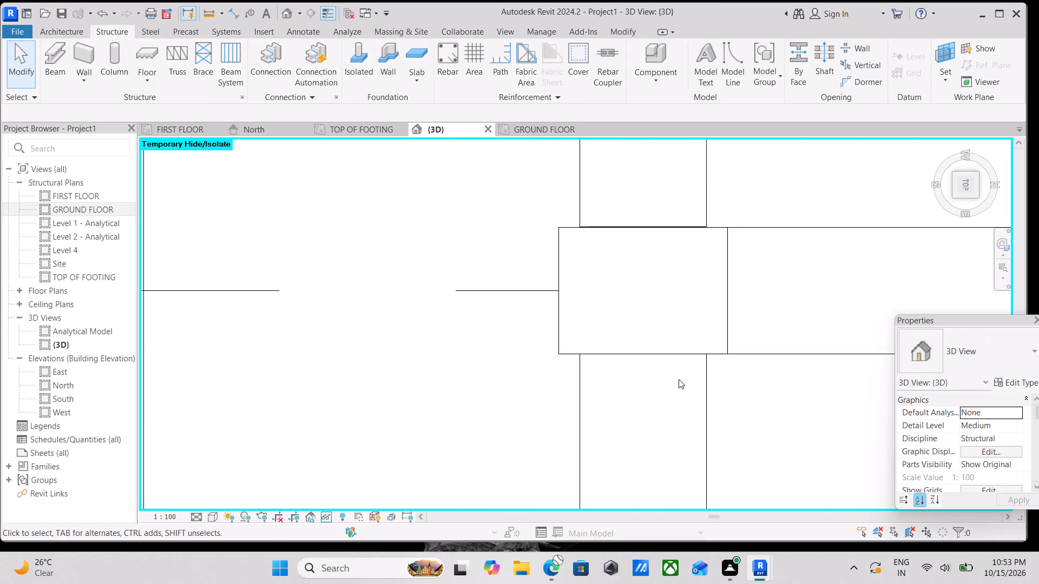
{"action": "scroll", "coordinate": [679, 379], "scroll_direction": "down", "scroll_amount": 7}
{"action": "middle_click_drag", "start_coordinate": [724, 391], "coordinate": [662, 234]}
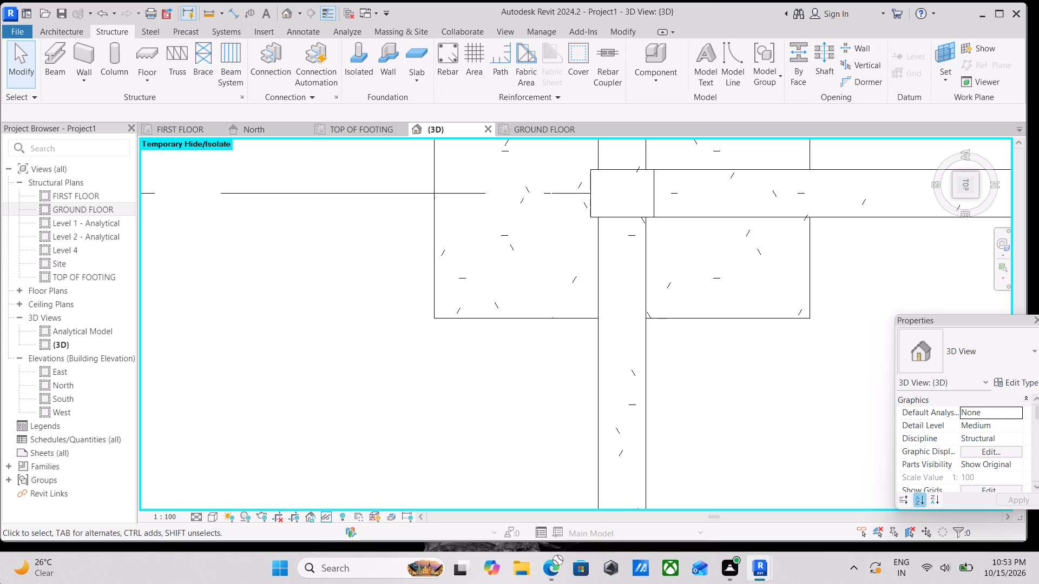
{"action": "scroll", "coordinate": [78, 529], "scroll_direction": "down", "scroll_amount": 2}
{"action": "scroll", "coordinate": [977, 257], "scroll_direction": "down", "scroll_amount": 1}
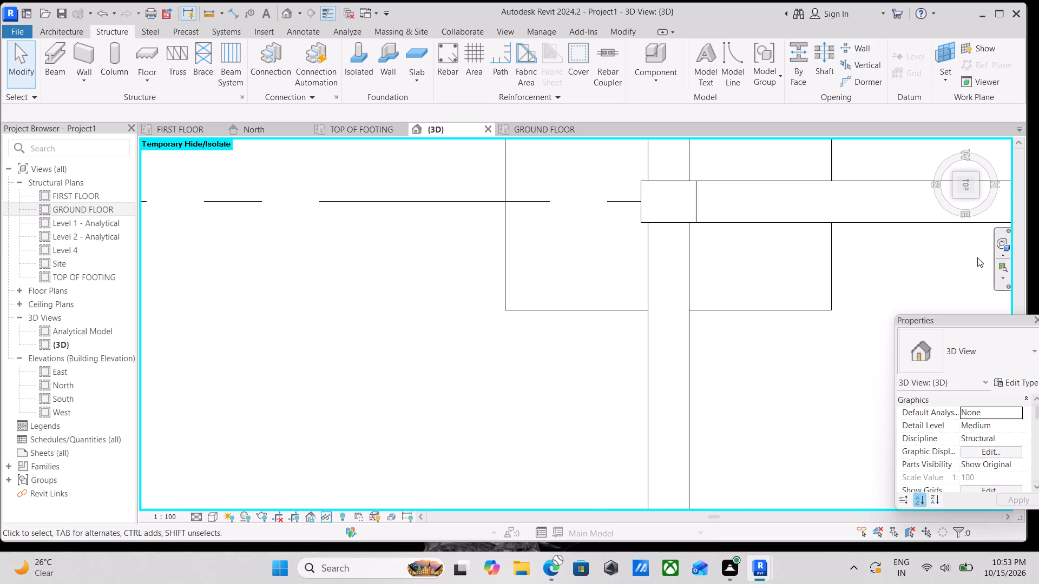
{"action": "scroll", "coordinate": [977, 257], "scroll_direction": "down", "scroll_amount": 4}
{"action": "scroll", "coordinate": [951, 222], "scroll_direction": "down", "scroll_amount": 2}
{"action": "middle_click_drag", "start_coordinate": [778, 332], "coordinate": [359, 261]}
{"action": "scroll", "coordinate": [428, 304], "scroll_direction": "down", "scroll_amount": 1}
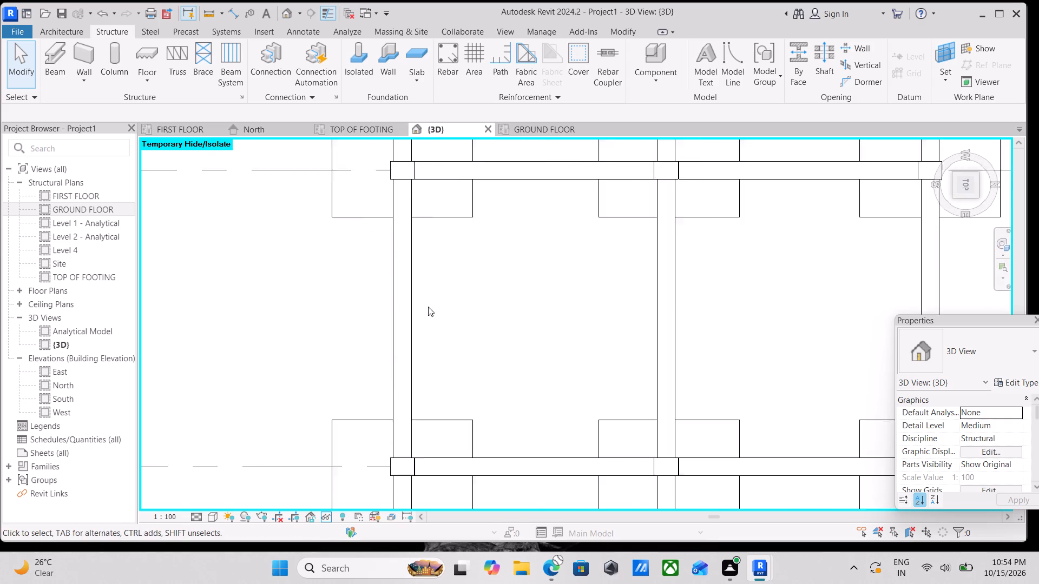
{"action": "scroll", "coordinate": [428, 307], "scroll_direction": "down", "scroll_amount": 1}
{"action": "middle_click_drag", "start_coordinate": [428, 307], "coordinate": [427, 204]}
{"action": "scroll", "coordinate": [403, 337], "scroll_direction": "up", "scroll_amount": 13}
{"action": "left_click", "coordinate": [445, 353]}
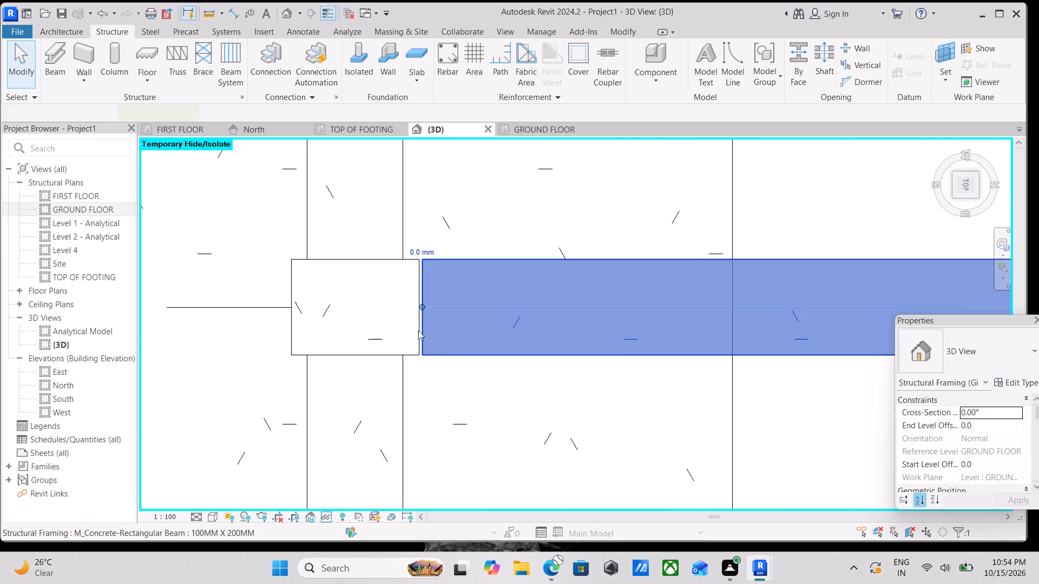
{"action": "scroll", "coordinate": [406, 317], "scroll_direction": "up", "scroll_amount": 8}
{"action": "left_click_drag", "start_coordinate": [441, 291], "coordinate": [412, 291]}
Extend the second grid 4 beam, on the side farthest from the bubble, to meet the grid B column face.
{"action": "scroll", "coordinate": [423, 285], "scroll_direction": "down", "scroll_amount": 8}
{"action": "middle_click_drag", "start_coordinate": [558, 283], "coordinate": [238, 315]}
{"action": "scroll", "coordinate": [459, 315], "scroll_direction": "down", "scroll_amount": 3}
{"action": "middle_click_drag", "start_coordinate": [496, 315], "coordinate": [145, 307]}
{"action": "middle_click_drag", "start_coordinate": [490, 326], "coordinate": [311, 315]}
{"action": "scroll", "coordinate": [759, 309], "scroll_direction": "up", "scroll_amount": 3}
{"action": "left_click", "coordinate": [635, 342]}
{"action": "scroll", "coordinate": [608, 317], "scroll_direction": "up", "scroll_amount": 3}
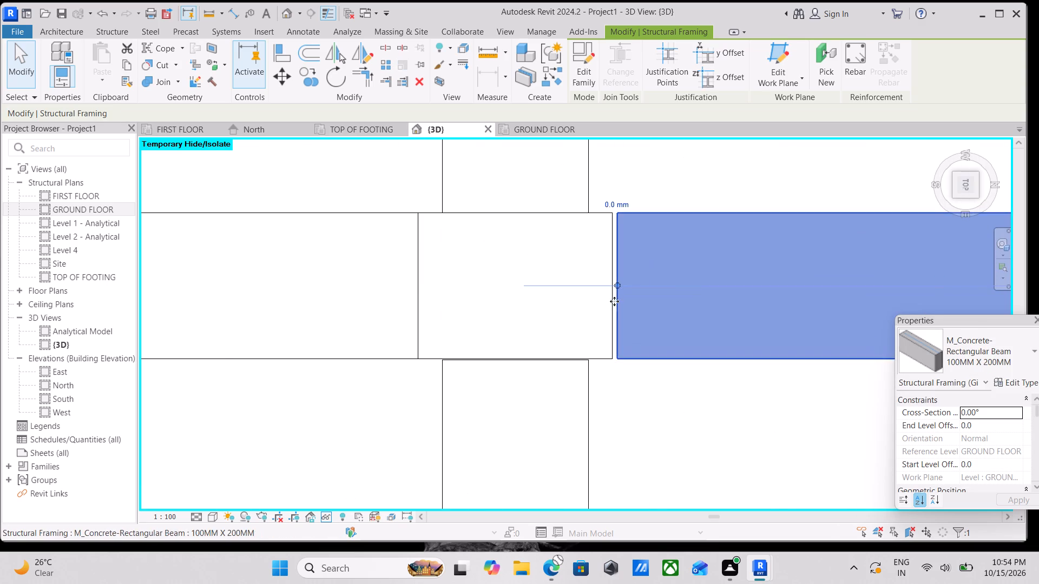
Extend the grid 4 beam on the bubble side to meet the grid B column face.
{"action": "left_click_drag", "start_coordinate": [619, 286], "coordinate": [610, 284]}
Extend the grid B beam between grids 4 and 5 to meet the grid 4 column face.
{"action": "middle_click_drag", "start_coordinate": [584, 365], "coordinate": [569, 318]}
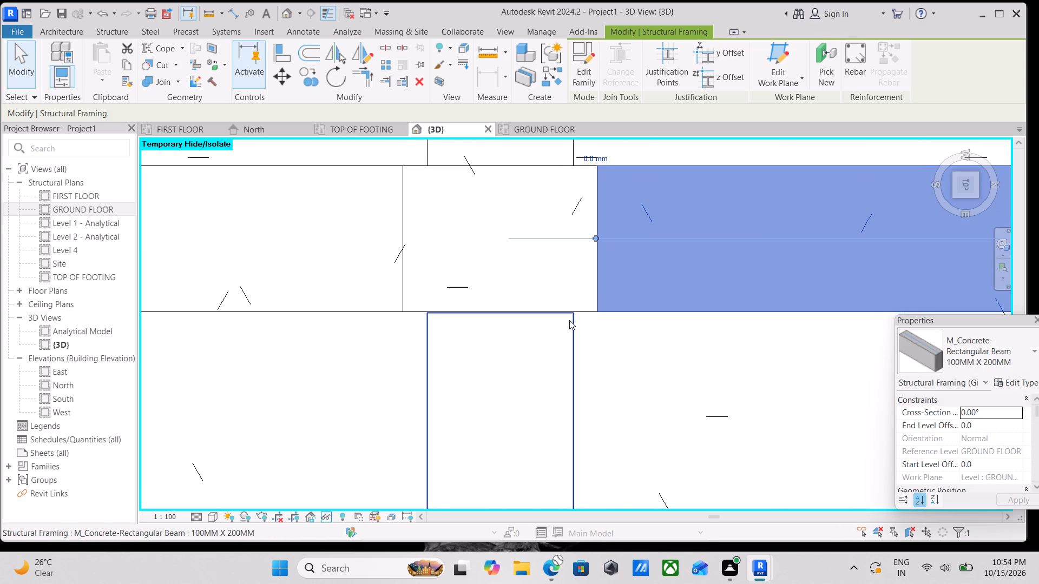
{"action": "left_click_drag", "start_coordinate": [574, 351], "coordinate": [569, 347]}
{"action": "left_click_drag", "start_coordinate": [502, 315], "coordinate": [499, 313]}
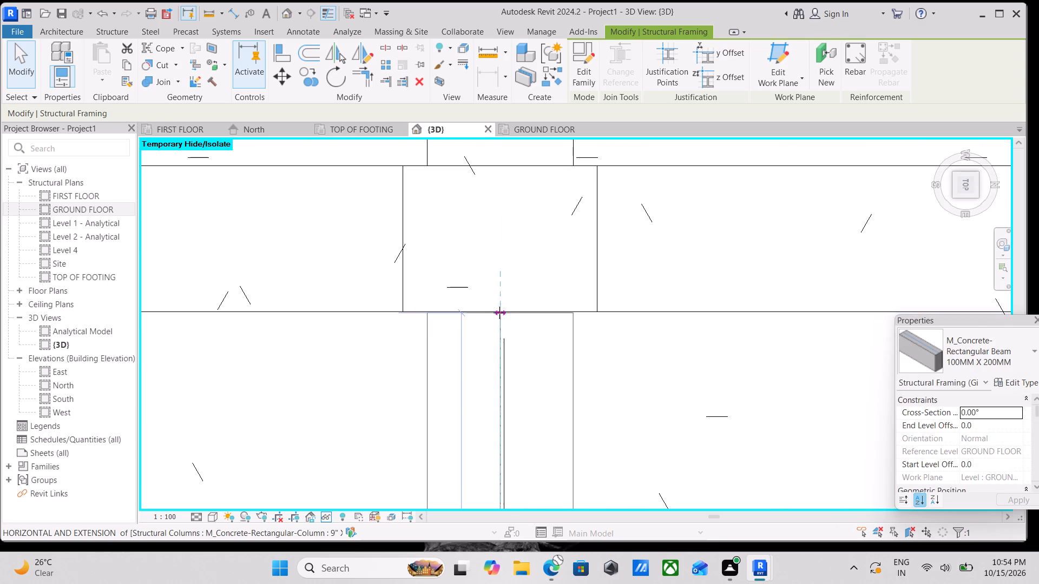
{"action": "left_click_drag", "start_coordinate": [499, 313], "coordinate": [495, 301]}
Check the grid B beam's far end at grid 5 and the beam junctions along grids 3 and 4 for gaps.
{"action": "scroll", "coordinate": [500, 306], "scroll_direction": "down", "scroll_amount": 9}
{"action": "scroll", "coordinate": [571, 339], "scroll_direction": "down", "scroll_amount": 7}
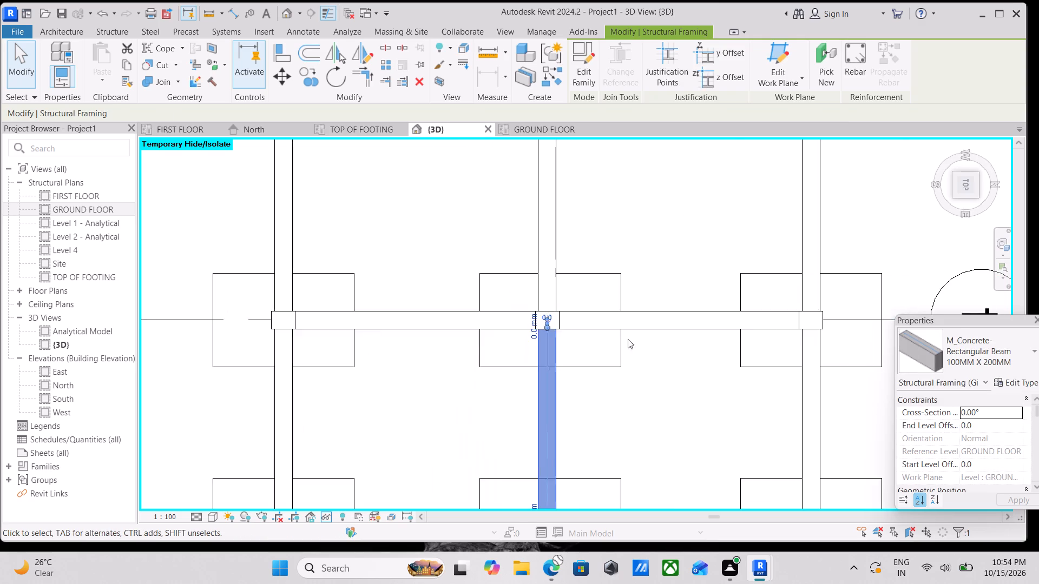
{"action": "scroll", "coordinate": [628, 339], "scroll_direction": "down", "scroll_amount": 2}
{"action": "middle_click_drag", "start_coordinate": [628, 339], "coordinate": [560, 187]}
{"action": "scroll", "coordinate": [542, 306], "scroll_direction": "up", "scroll_amount": 14}
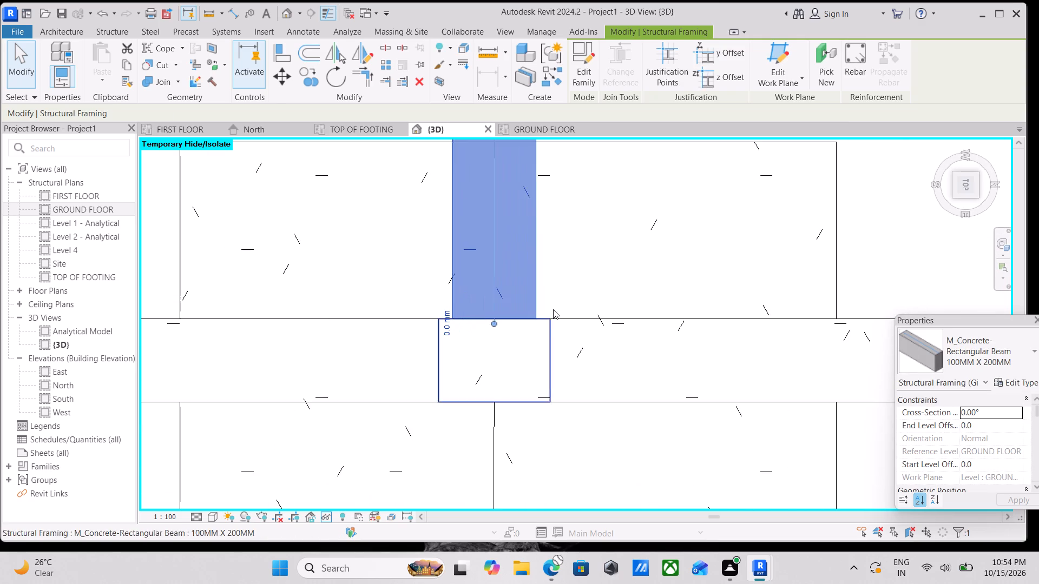
{"action": "scroll", "coordinate": [556, 309], "scroll_direction": "down", "scroll_amount": 16}
{"action": "middle_click_drag", "start_coordinate": [580, 313], "coordinate": [584, 428]}
{"action": "scroll", "coordinate": [584, 428], "scroll_direction": "up", "scroll_amount": 1}
{"action": "middle_click_drag", "start_coordinate": [573, 328], "coordinate": [626, 456]}
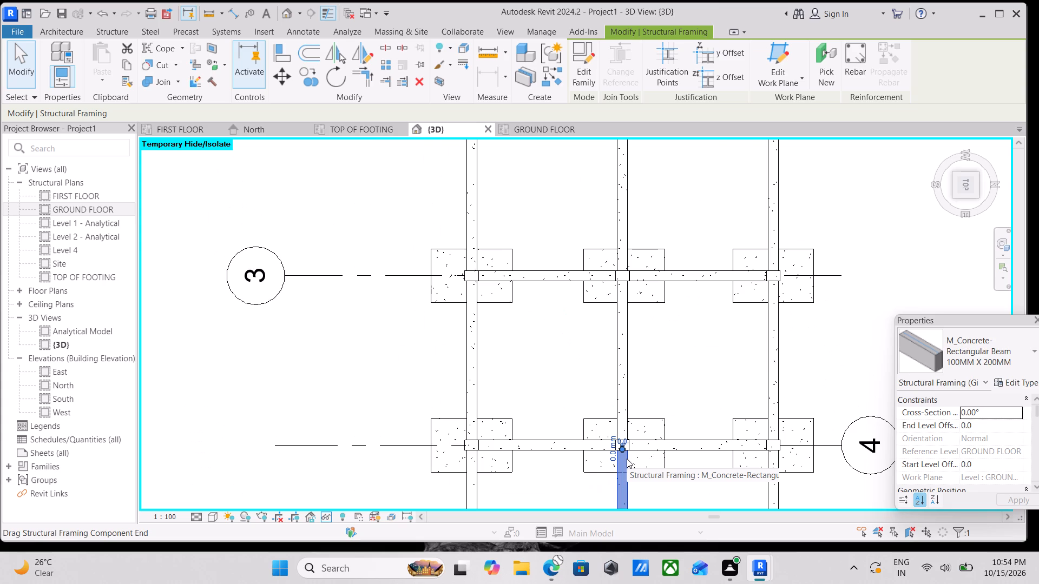
{"action": "key", "text": "Escape"}
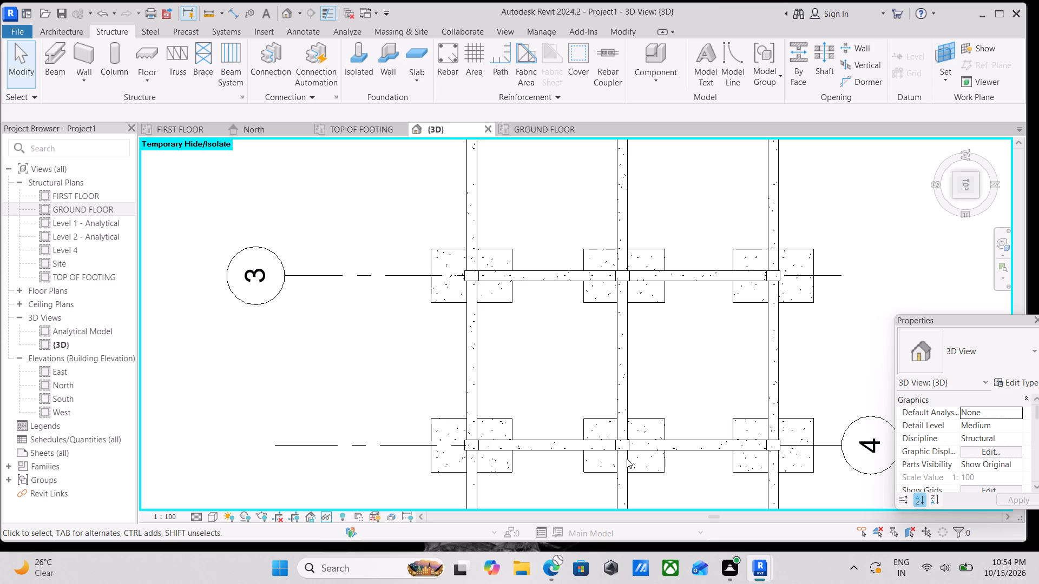
Inspect the beam-to-column joints of the ground-floor frame in an isometric 3D view.
{"action": "scroll", "coordinate": [581, 435], "scroll_direction": "down", "scroll_amount": 4}
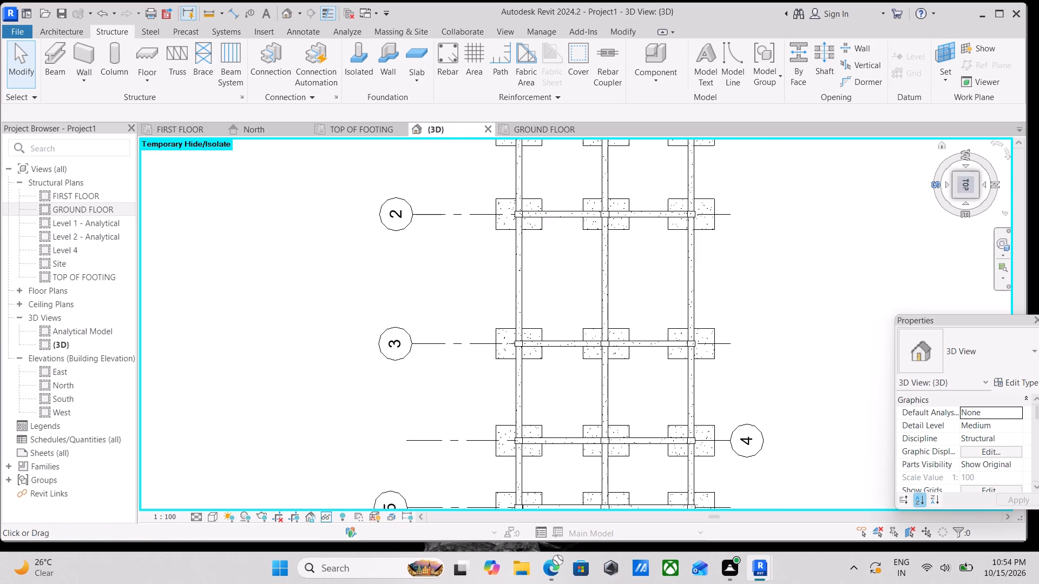
{"action": "left_click", "coordinate": [952, 196]}
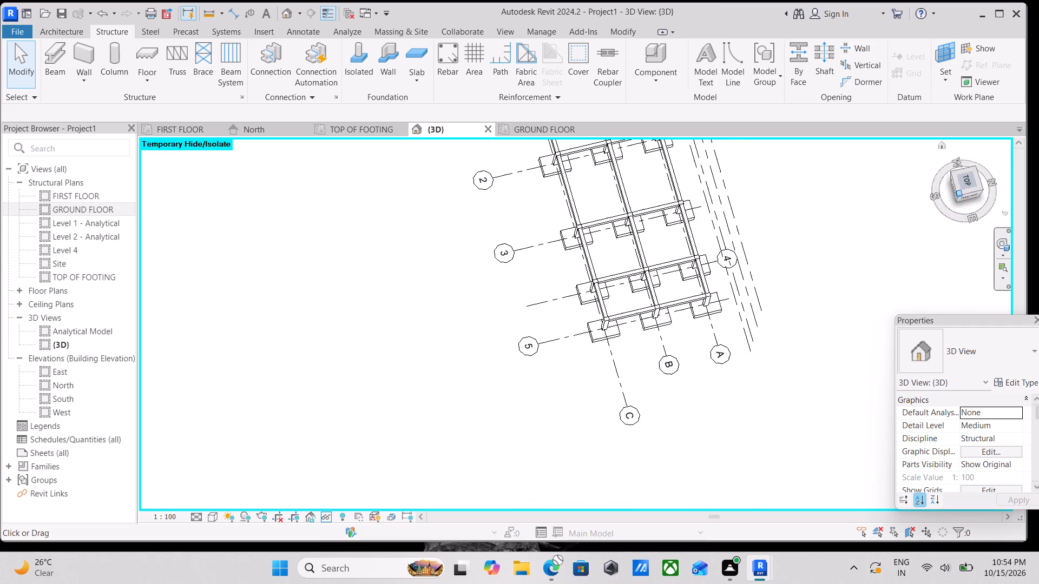
{"action": "scroll", "coordinate": [913, 187], "scroll_direction": "up", "scroll_amount": 5}
{"action": "key", "text": "Escape"}
{"action": "scroll", "coordinate": [777, 408], "scroll_direction": "up", "scroll_amount": 4}
{"action": "scroll", "coordinate": [201, 321], "scroll_direction": "up", "scroll_amount": 2}
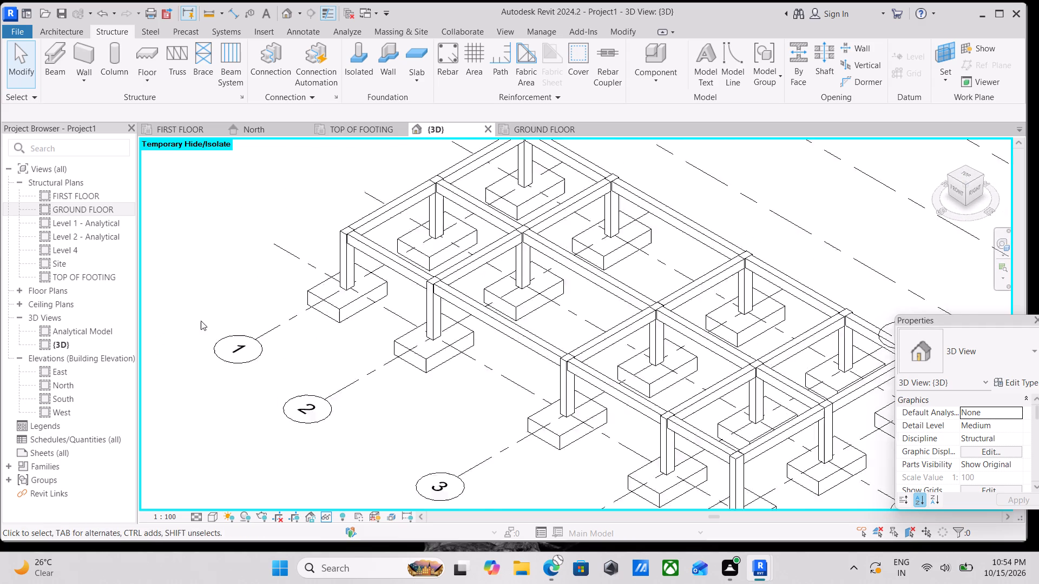
{"action": "scroll", "coordinate": [201, 321], "scroll_direction": "up", "scroll_amount": 2}
{"action": "scroll", "coordinate": [633, 289], "scroll_direction": "up", "scroll_amount": 4}
{"action": "scroll", "coordinate": [481, 264], "scroll_direction": "up", "scroll_amount": 9}
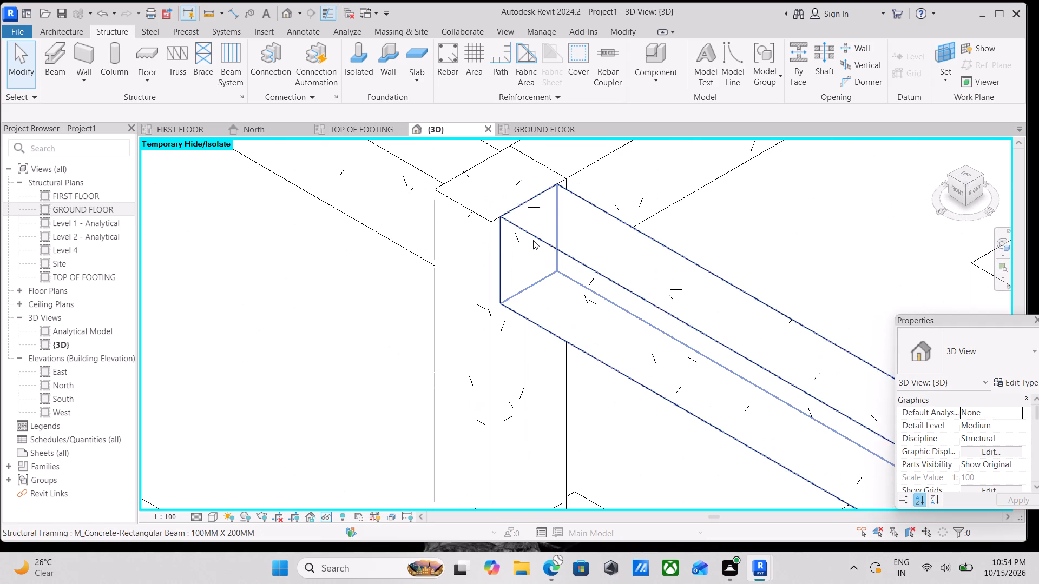
{"action": "left_click", "coordinate": [533, 240]}
{"action": "scroll", "coordinate": [533, 240], "scroll_direction": "down", "scroll_amount": 18}
{"action": "key", "text": "Escape"}
{"action": "middle_click_drag", "start_coordinate": [600, 229], "coordinate": [392, 280]}
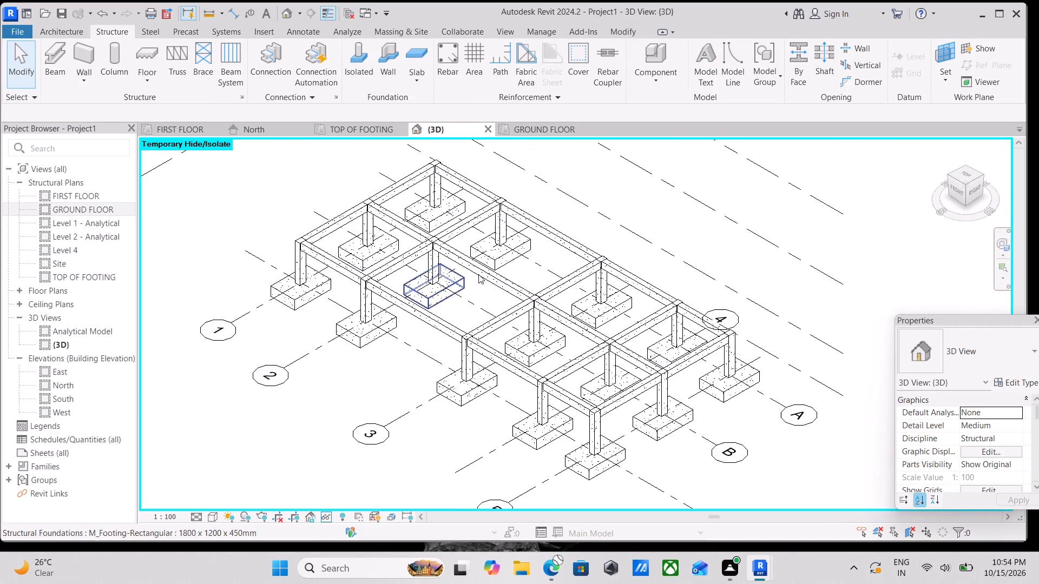
{"action": "scroll", "coordinate": [636, 254], "scroll_direction": "down", "scroll_amount": 4}
{"action": "middle_click_drag", "start_coordinate": [636, 254], "coordinate": [614, 173]}
{"action": "scroll", "coordinate": [397, 168], "scroll_direction": "up", "scroll_amount": 20}
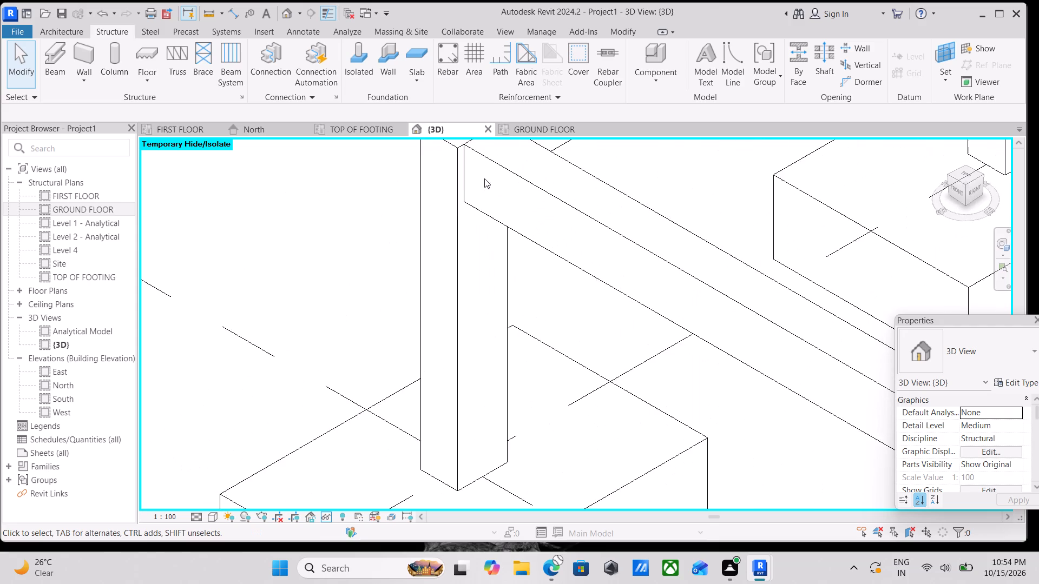
{"action": "scroll", "coordinate": [486, 171], "scroll_direction": "down", "scroll_amount": 13}
{"action": "middle_click_drag", "start_coordinate": [564, 169], "coordinate": [450, 219]}
{"action": "scroll", "coordinate": [450, 224], "scroll_direction": "up", "scroll_amount": 1}
{"action": "scroll", "coordinate": [602, 215], "scroll_direction": "down", "scroll_amount": 4}
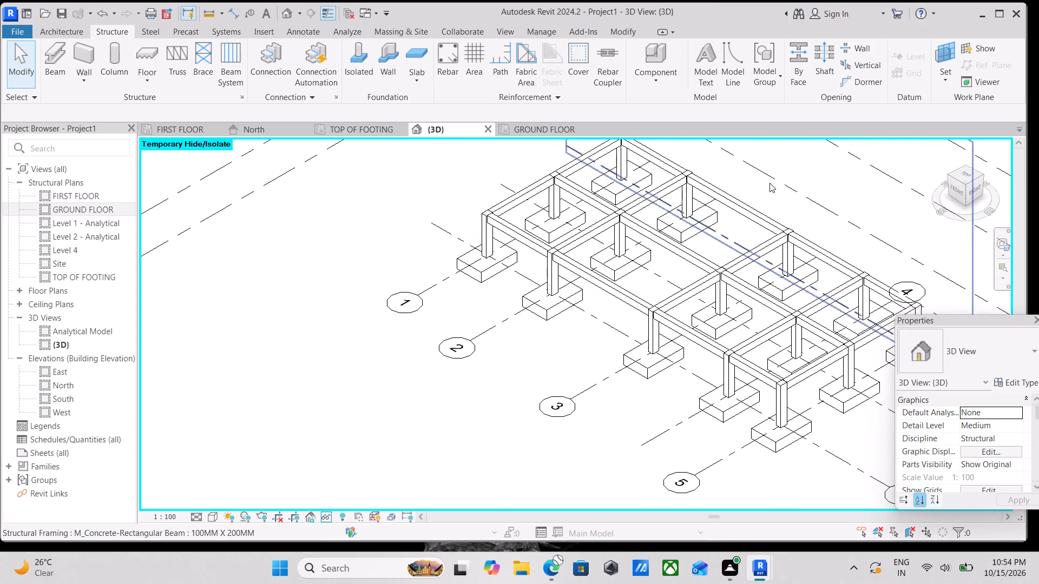
In the top view, align the grid C beams between grids 1 and 3 with the outer face of the grid 1 column.
{"action": "left_click", "coordinate": [965, 174]}
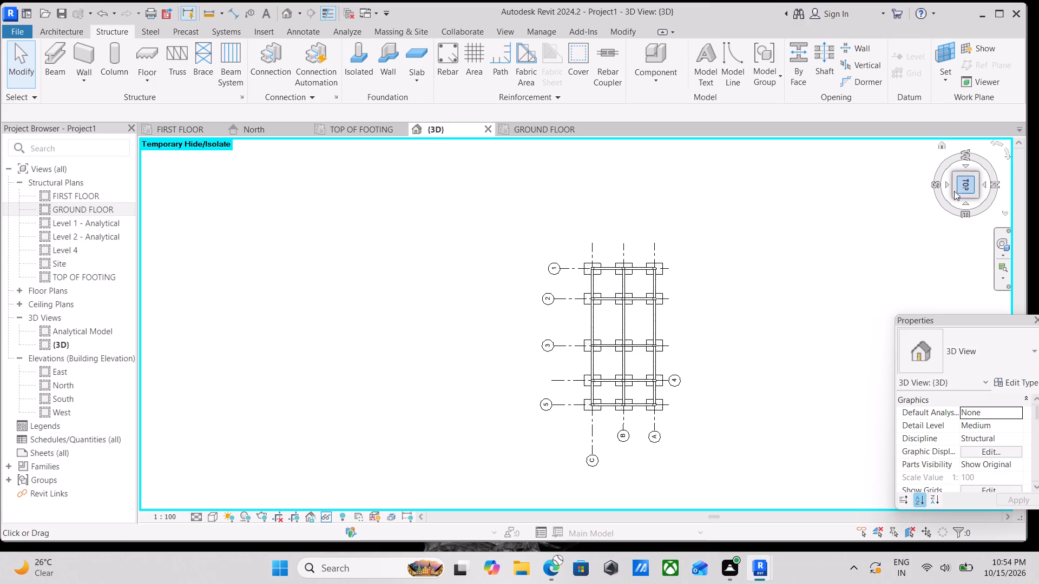
{"action": "scroll", "coordinate": [642, 276], "scroll_direction": "up", "scroll_amount": 15}
{"action": "middle_click_drag", "start_coordinate": [607, 276], "coordinate": [621, 268]}
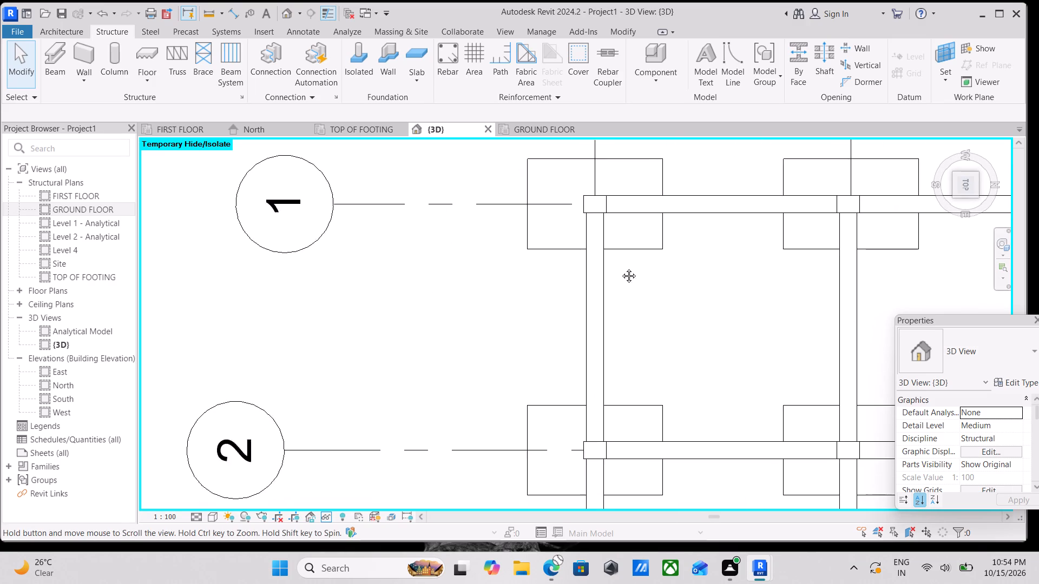
{"action": "middle_click_drag", "start_coordinate": [621, 268], "coordinate": [630, 303]}
{"action": "type", "text": "AL"}
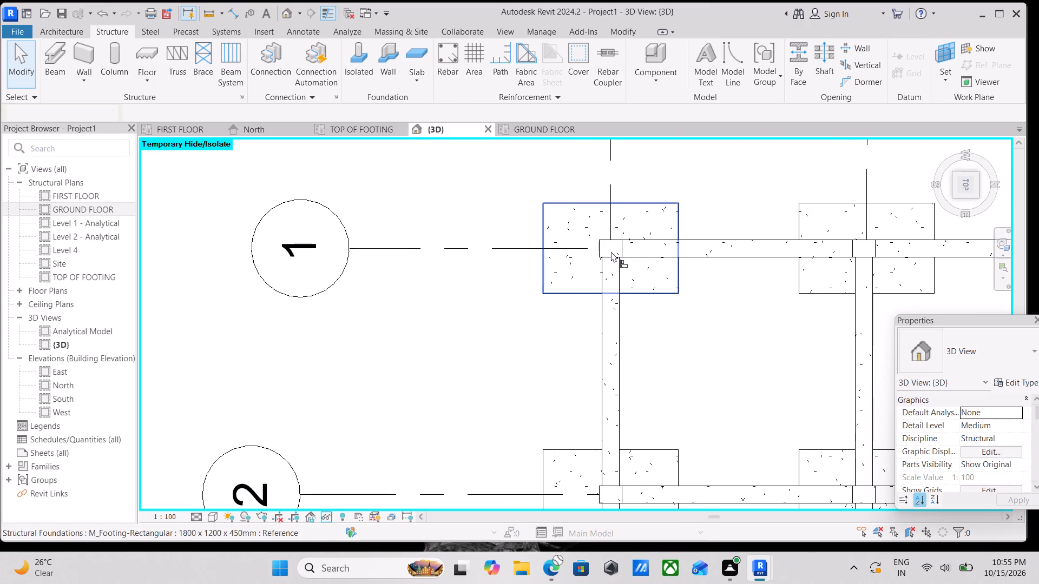
{"action": "scroll", "coordinate": [619, 223], "scroll_direction": "up", "scroll_amount": 9}
{"action": "left_click", "coordinate": [563, 263]}
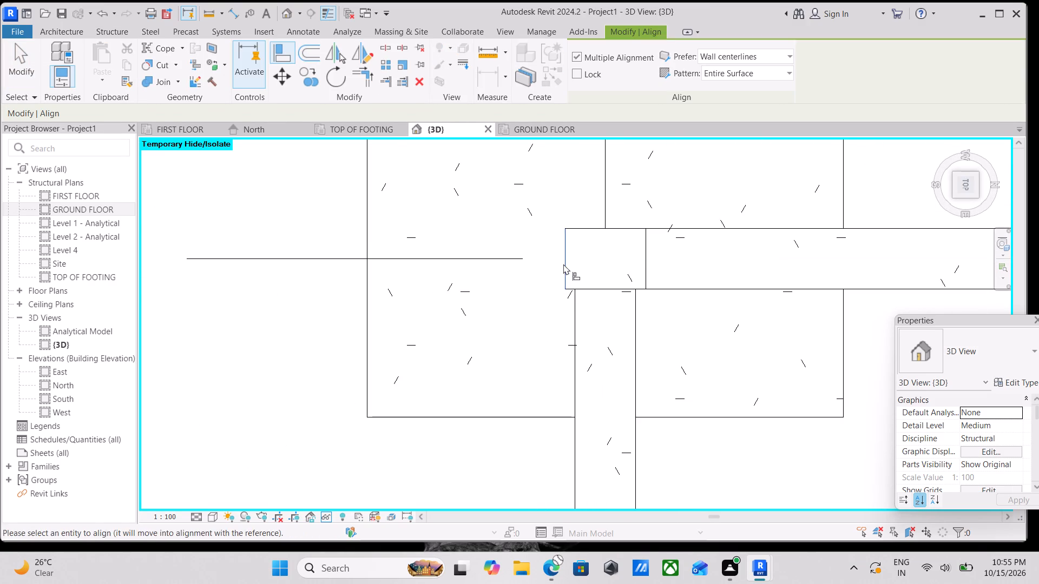
{"action": "scroll", "coordinate": [588, 298], "scroll_direction": "down", "scroll_amount": 2}
{"action": "middle_click_drag", "start_coordinate": [588, 292], "coordinate": [595, 225]}
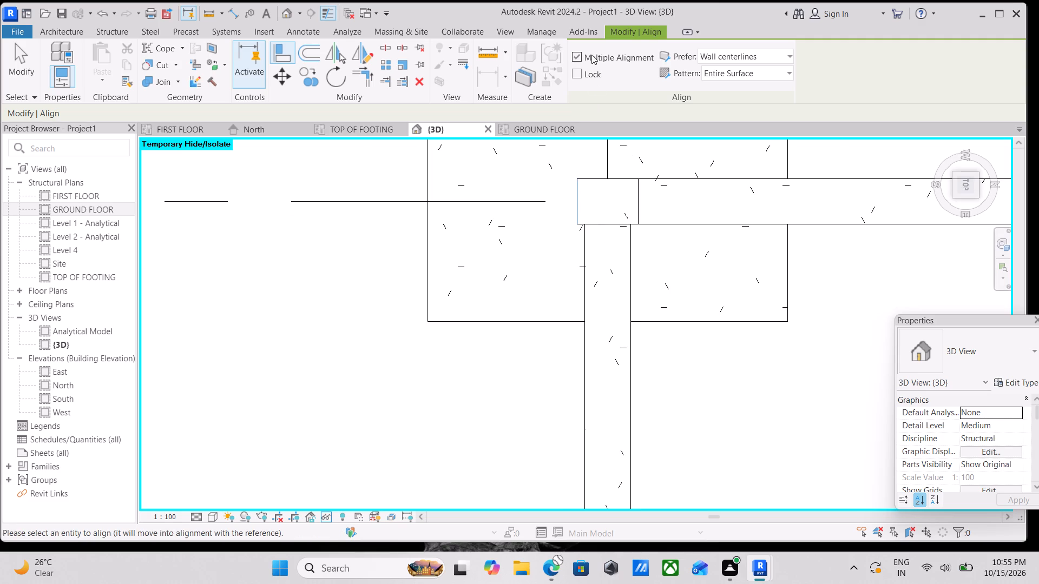
{"action": "left_click", "coordinate": [585, 267]}
{"action": "scroll", "coordinate": [590, 264], "scroll_direction": "down", "scroll_amount": 10}
{"action": "middle_click_drag", "start_coordinate": [703, 283], "coordinate": [679, 195]}
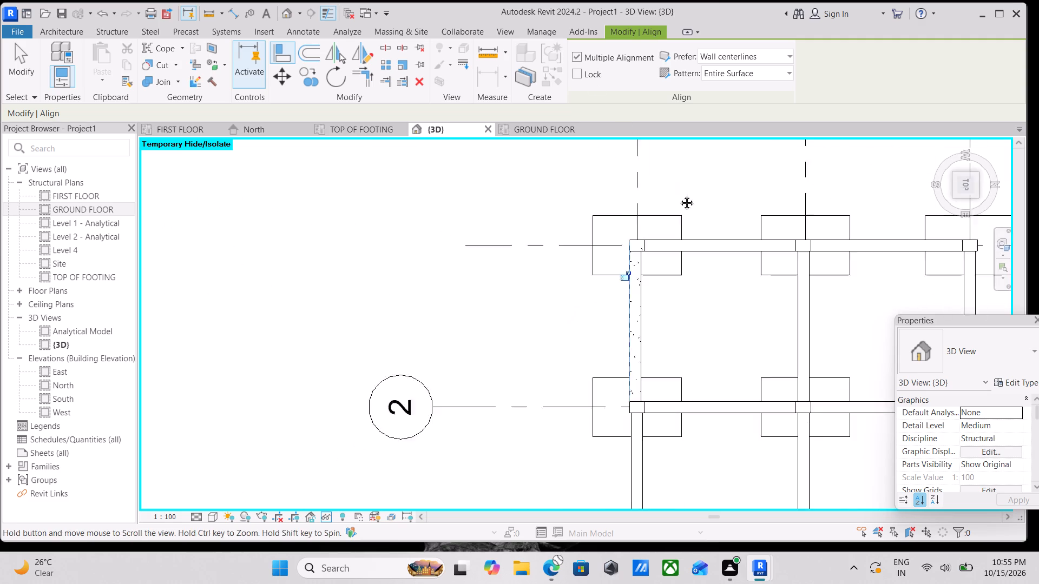
{"action": "middle_click_drag", "start_coordinate": [679, 195], "coordinate": [661, 118]}
{"action": "left_click", "coordinate": [599, 343]}
Align the grid C beams between grids 3 and 5 with the same outer column face, and finish the Align command.
{"action": "scroll", "coordinate": [642, 329], "scroll_direction": "down", "scroll_amount": 3}
{"action": "middle_click_drag", "start_coordinate": [642, 320], "coordinate": [628, 167]}
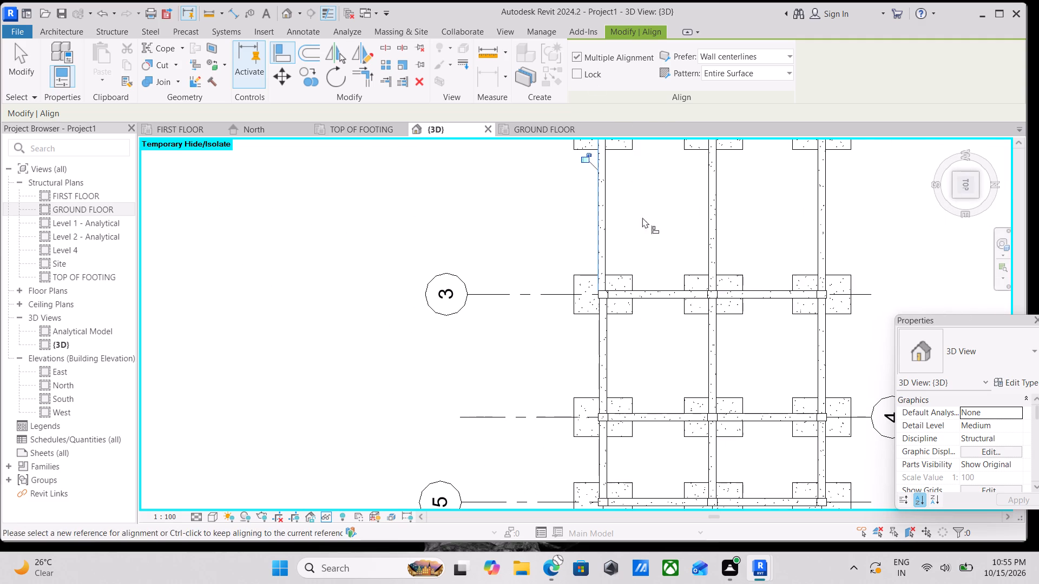
{"action": "left_click", "coordinate": [599, 368]}
{"action": "scroll", "coordinate": [603, 367], "scroll_direction": "down", "scroll_amount": 1}
{"action": "middle_click_drag", "start_coordinate": [602, 361], "coordinate": [597, 234]}
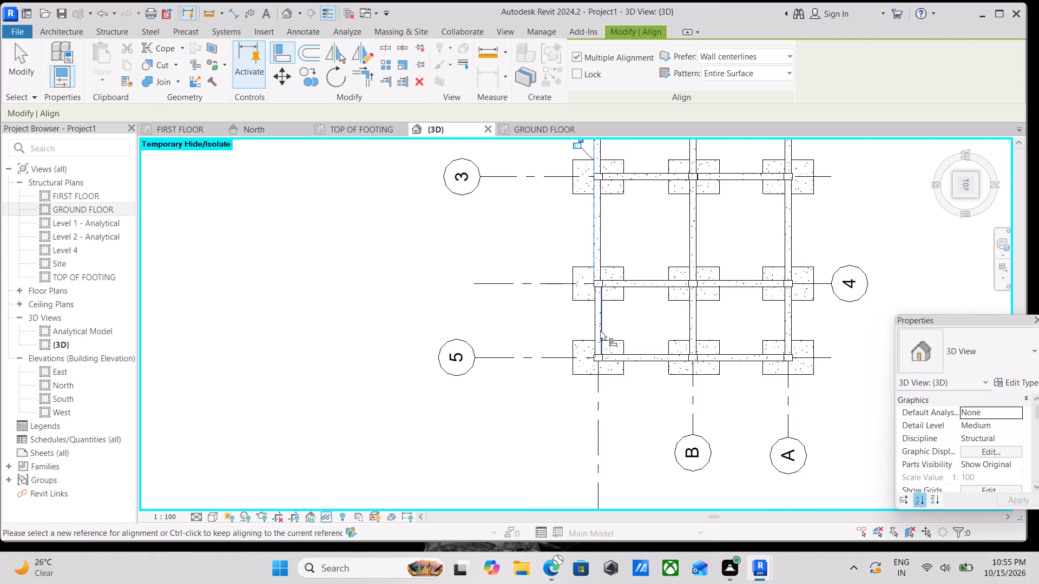
{"action": "scroll", "coordinate": [599, 328], "scroll_direction": "up", "scroll_amount": 3}
{"action": "left_click", "coordinate": [597, 326]}
{"action": "scroll", "coordinate": [615, 326], "scroll_direction": "down", "scroll_amount": 3}
{"action": "middle_click_drag", "start_coordinate": [633, 335], "coordinate": [495, 381]}
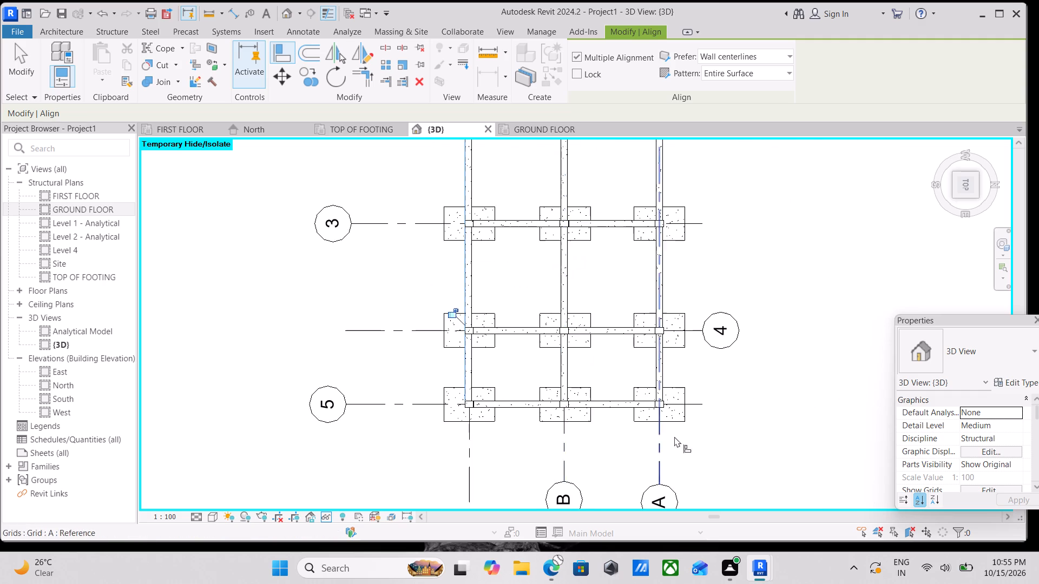
{"action": "scroll", "coordinate": [670, 437], "scroll_direction": "up", "scroll_amount": 4}
{"action": "scroll", "coordinate": [685, 382], "scroll_direction": "up", "scroll_amount": 3}
{"action": "key", "text": "Escape"}
{"action": "scroll", "coordinate": [631, 391], "scroll_direction": "up", "scroll_amount": 3}
{"action": "key", "text": "Escape"}
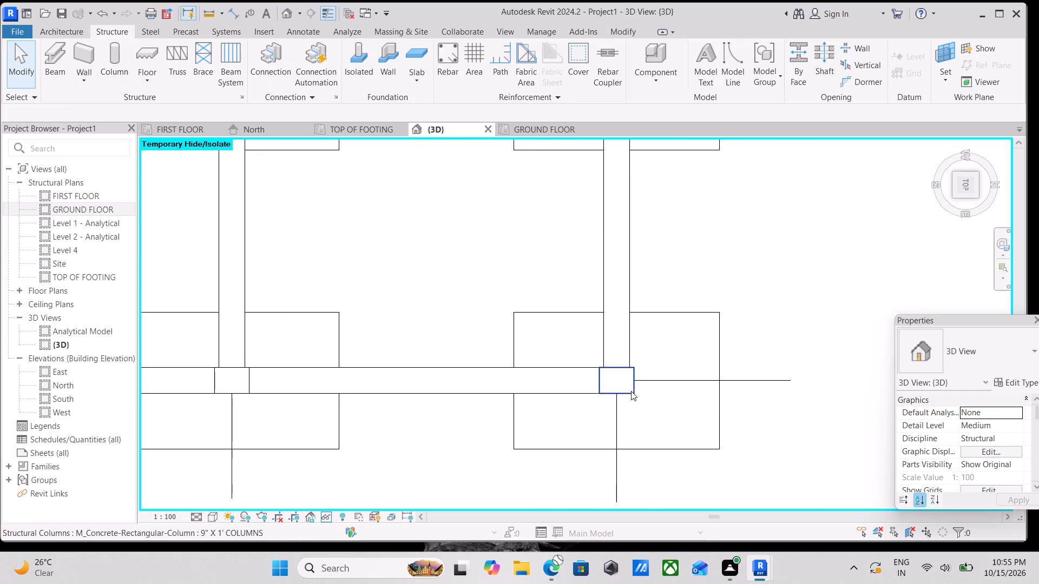
Align the grid A beams between grids 5 and 2 with the outer face of the grid A column at grid 5.
{"action": "type", "text": "AL"}
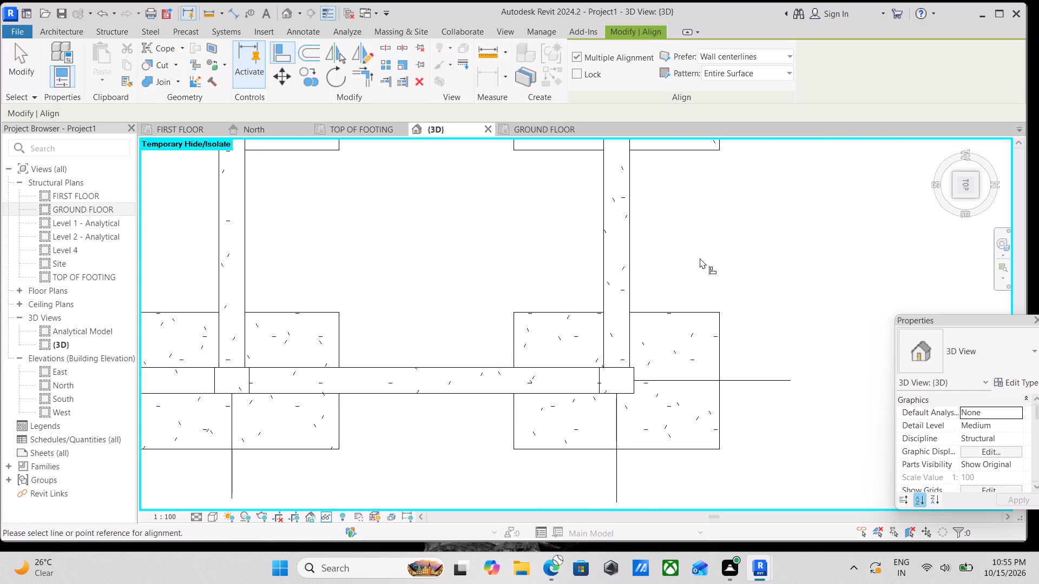
{"action": "left_click", "coordinate": [635, 377]}
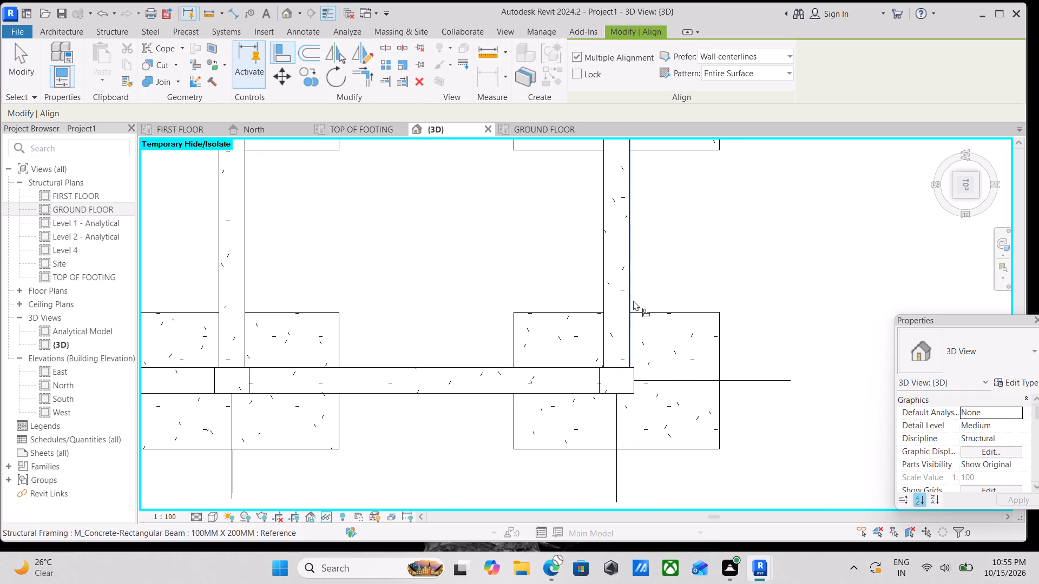
{"action": "left_click", "coordinate": [630, 298]}
{"action": "scroll", "coordinate": [663, 271], "scroll_direction": "down", "scroll_amount": 2}
{"action": "middle_click_drag", "start_coordinate": [663, 271], "coordinate": [672, 462]}
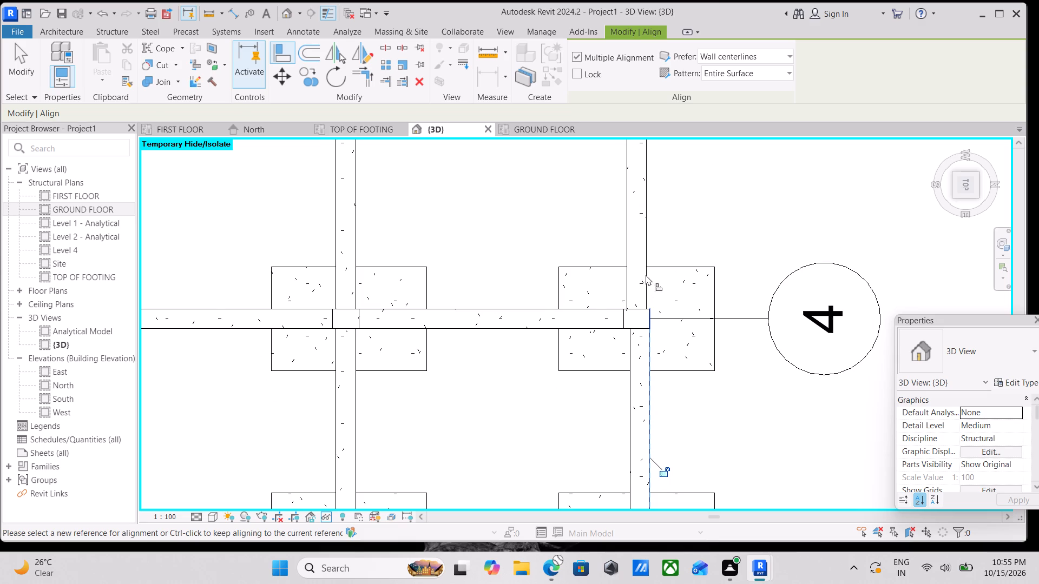
{"action": "left_click", "coordinate": [648, 274]}
{"action": "scroll", "coordinate": [648, 274], "scroll_direction": "down", "scroll_amount": 1}
{"action": "middle_click_drag", "start_coordinate": [649, 275], "coordinate": [667, 530]}
{"action": "scroll", "coordinate": [668, 529], "scroll_direction": "up", "scroll_amount": 1}
{"action": "middle_click_drag", "start_coordinate": [643, 323], "coordinate": [639, 429]}
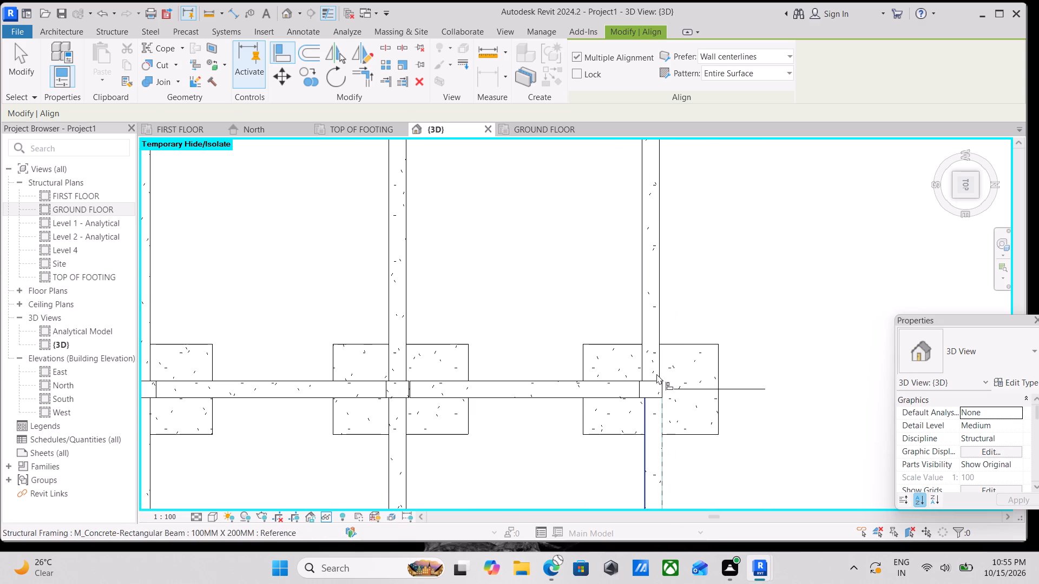
{"action": "left_click", "coordinate": [656, 315]}
Align the grid A beam between grids 1 and 2 with the same outer column face, and finish the Align command.
{"action": "scroll", "coordinate": [659, 311], "scroll_direction": "down", "scroll_amount": 2}
{"action": "middle_click_drag", "start_coordinate": [659, 311], "coordinate": [619, 579]}
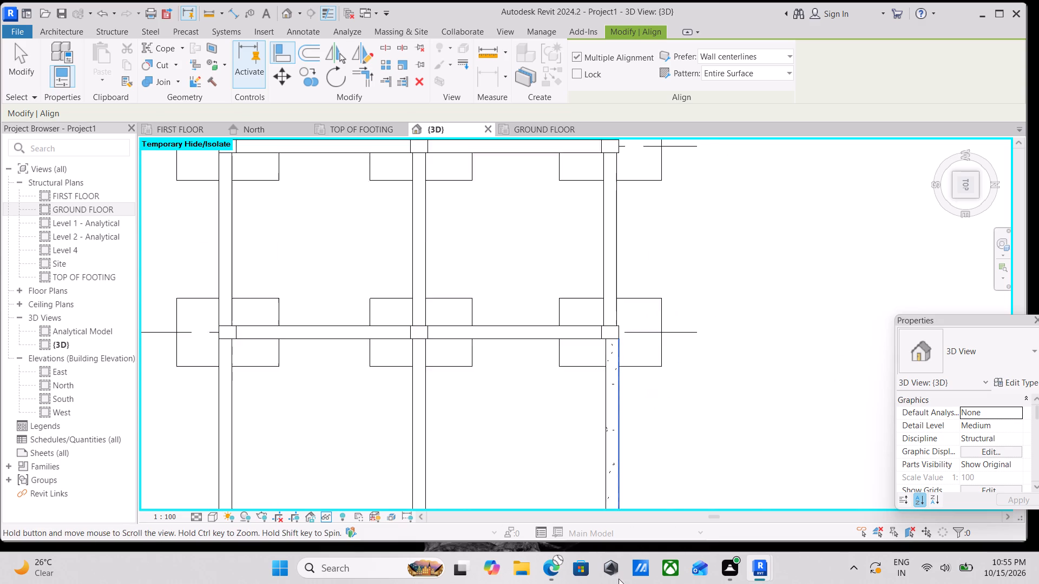
{"action": "middle_click_drag", "start_coordinate": [619, 579], "coordinate": [617, 576]}
{"action": "scroll", "coordinate": [621, 567], "scroll_direction": "up", "scroll_amount": 1}
{"action": "scroll", "coordinate": [633, 383], "scroll_direction": "down", "scroll_amount": 1}
{"action": "middle_click_drag", "start_coordinate": [633, 383], "coordinate": [644, 463]}
{"action": "scroll", "coordinate": [644, 462], "scroll_direction": "up", "scroll_amount": 1}
{"action": "left_click", "coordinate": [629, 360]}
{"action": "middle_click_drag", "start_coordinate": [645, 359], "coordinate": [643, 490]}
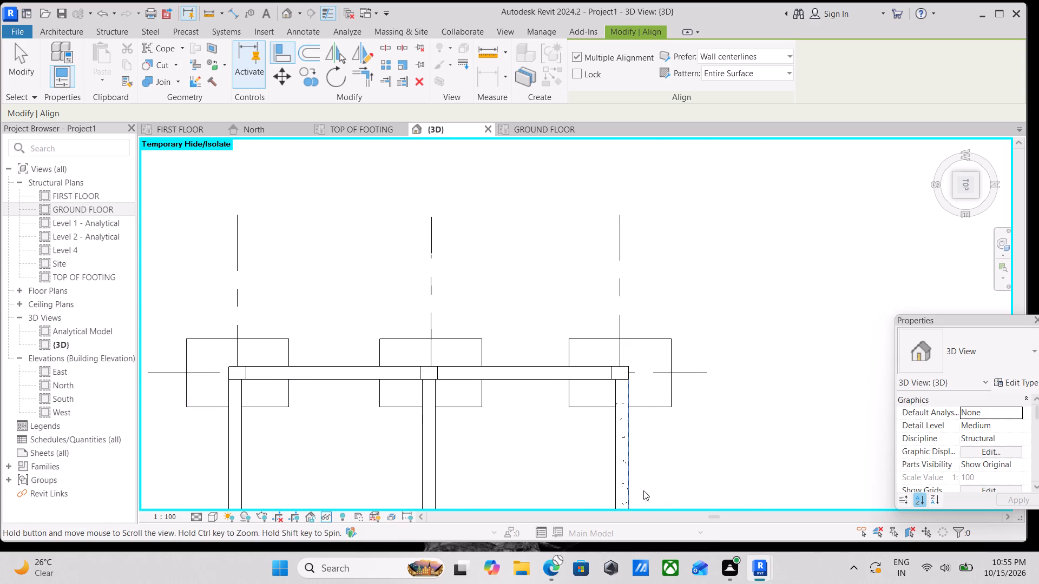
{"action": "scroll", "coordinate": [639, 386], "scroll_direction": "up", "scroll_amount": 12}
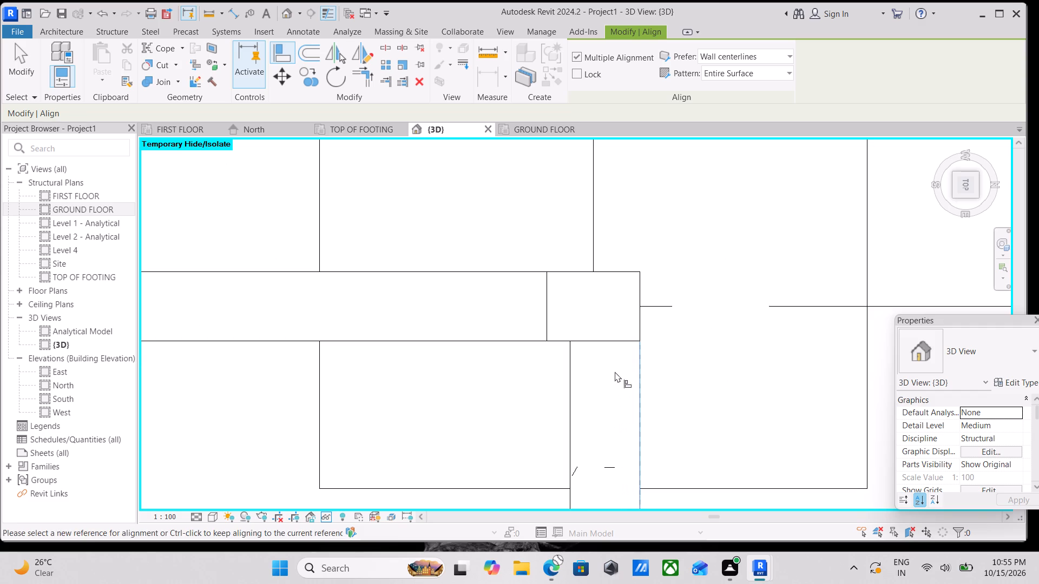
{"action": "key", "text": "Escape"}
{"action": "scroll", "coordinate": [624, 357], "scroll_direction": "down", "scroll_amount": 6}
{"action": "key", "text": "Escape"}
{"action": "key", "text": "Escape"}
Inspect the aligned ground-floor beam frame from the top and in an oblique 3D view.
{"action": "scroll", "coordinate": [627, 355], "scroll_direction": "down", "scroll_amount": 10}
{"action": "middle_click_drag", "start_coordinate": [477, 399], "coordinate": [528, 308]}
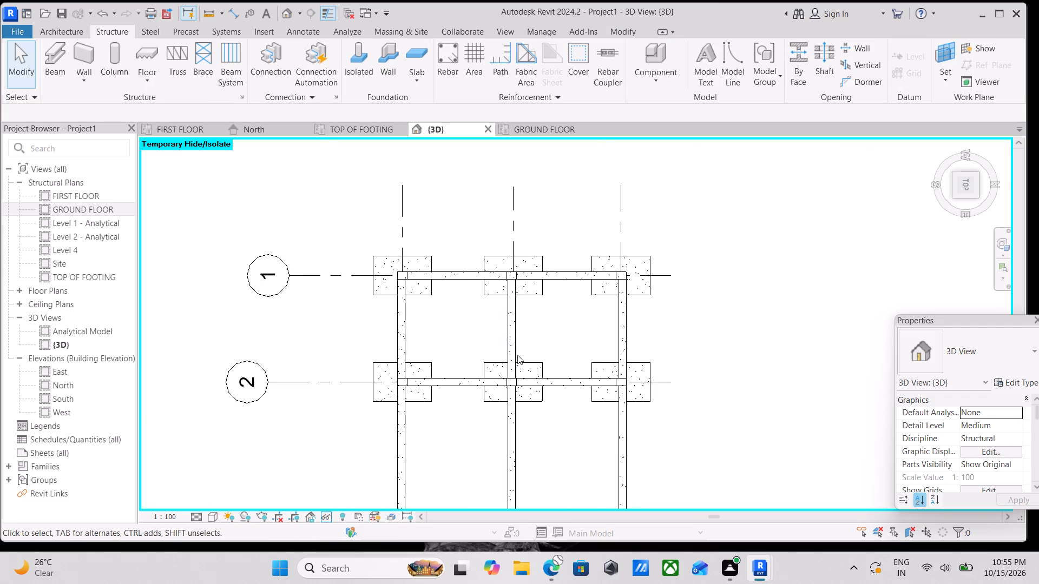
{"action": "middle_click_drag", "start_coordinate": [485, 386], "coordinate": [522, 309]}
{"action": "scroll", "coordinate": [487, 406], "scroll_direction": "up", "scroll_amount": 2}
{"action": "middle_click_drag", "start_coordinate": [530, 479], "coordinate": [625, 274], "text": "shift"}
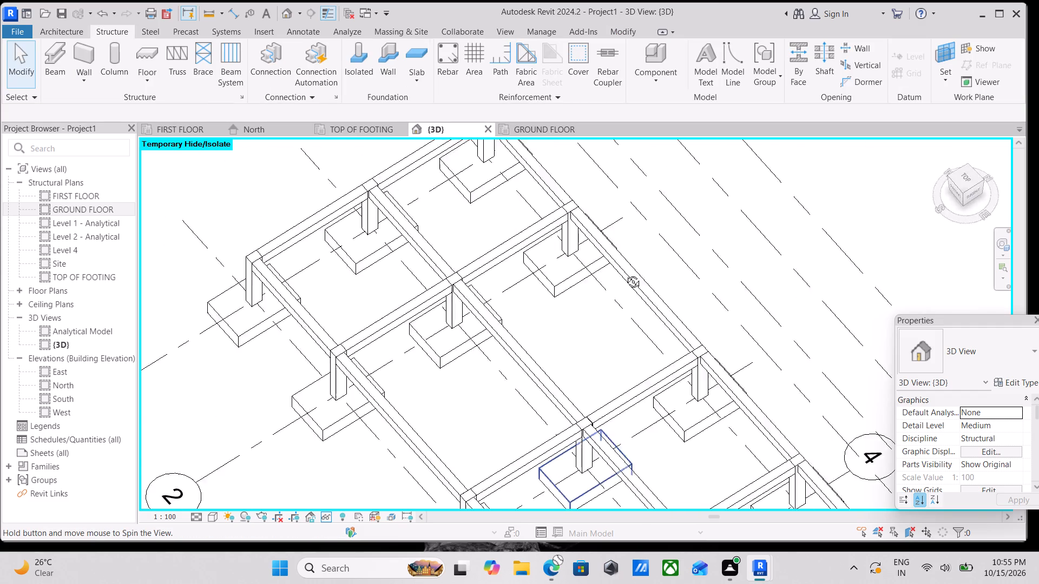
{"action": "middle_click_drag", "start_coordinate": [625, 274], "coordinate": [656, 214], "text": "shift"}
{"action": "middle_click_drag", "start_coordinate": [486, 428], "coordinate": [457, 339], "text": "shift"}
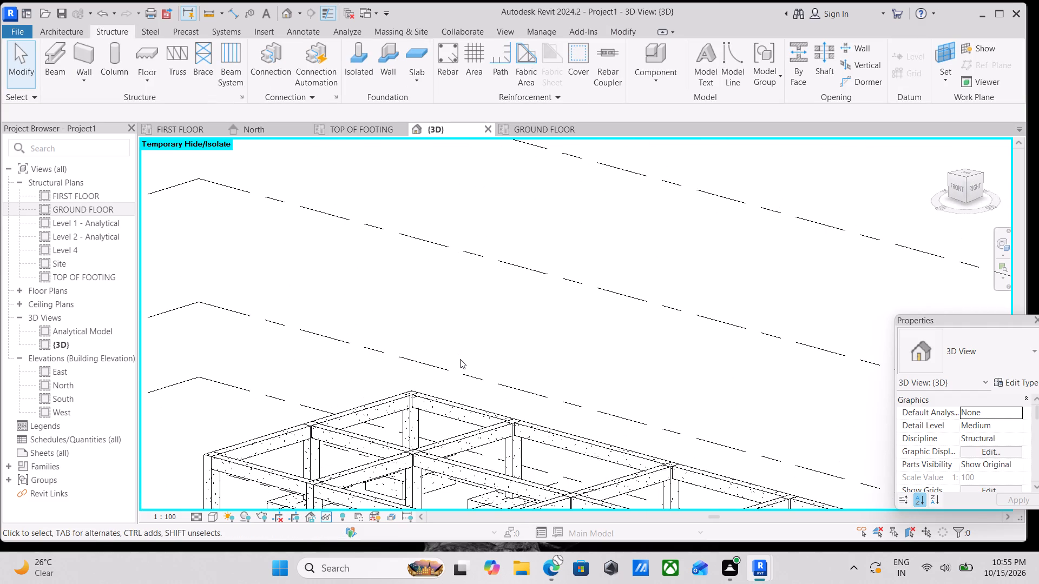
{"action": "scroll", "coordinate": [463, 363], "scroll_direction": "down", "scroll_amount": 6}
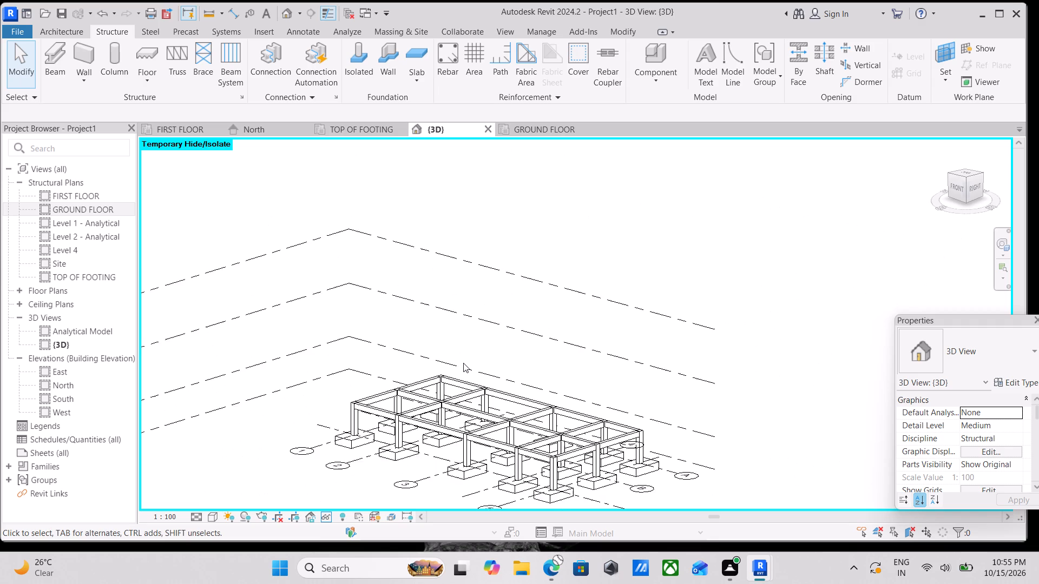
{"action": "scroll", "coordinate": [463, 363], "scroll_direction": "down", "scroll_amount": 3}
{"action": "scroll", "coordinate": [535, 364], "scroll_direction": "down", "scroll_amount": 2}
{"action": "scroll", "coordinate": [527, 368], "scroll_direction": "up", "scroll_amount": 2}
{"action": "scroll", "coordinate": [476, 414], "scroll_direction": "up", "scroll_amount": 4}
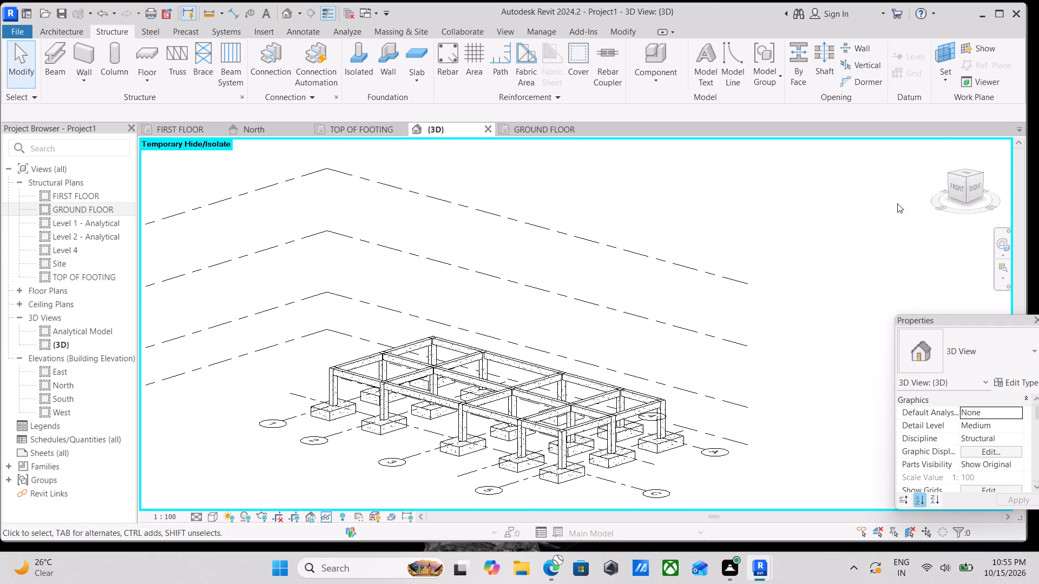
Examine the ground-floor beams, columns and footings against their levels from the front and at an angle.
{"action": "left_click", "coordinate": [962, 183]}
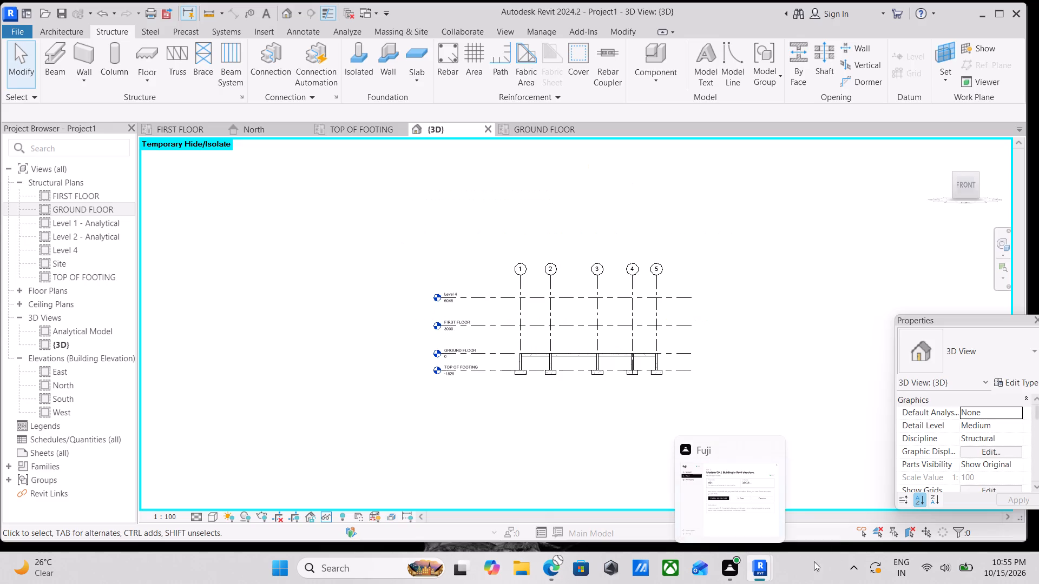
{"action": "scroll", "coordinate": [640, 278], "scroll_direction": "down", "scroll_amount": 2}
{"action": "scroll", "coordinate": [599, 342], "scroll_direction": "up", "scroll_amount": 17}
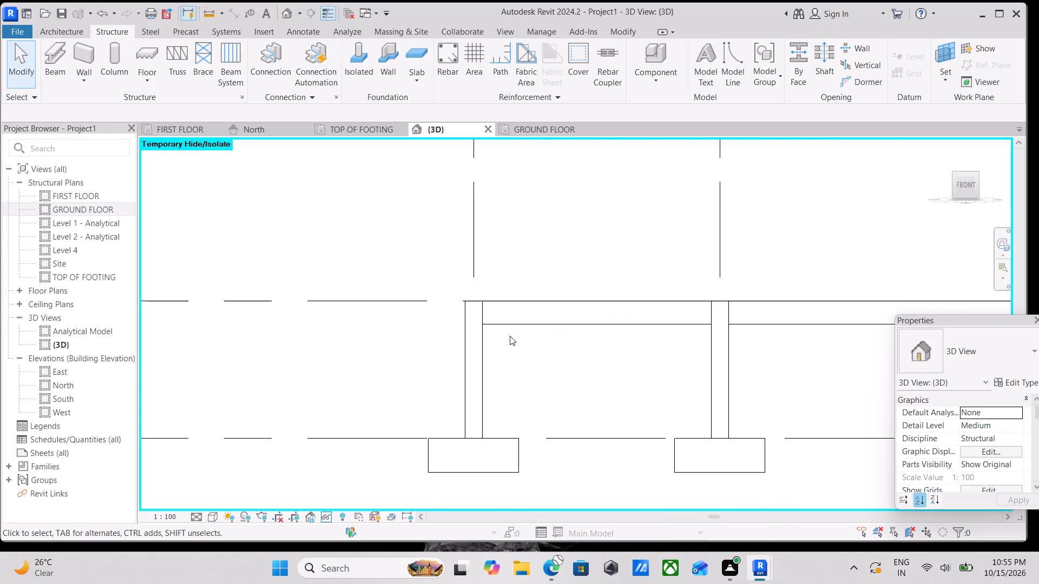
{"action": "scroll", "coordinate": [510, 336], "scroll_direction": "up", "scroll_amount": 4}
{"action": "scroll", "coordinate": [490, 308], "scroll_direction": "down", "scroll_amount": 9}
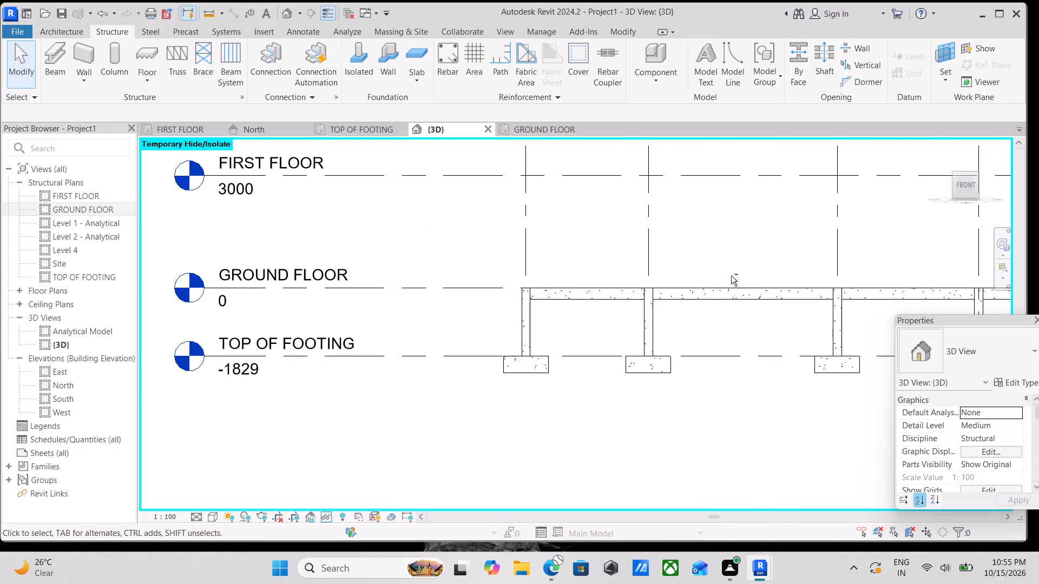
{"action": "middle_click_drag", "start_coordinate": [731, 276], "coordinate": [611, 354], "text": "shift"}
{"action": "middle_click_drag", "start_coordinate": [702, 293], "coordinate": [646, 328]}
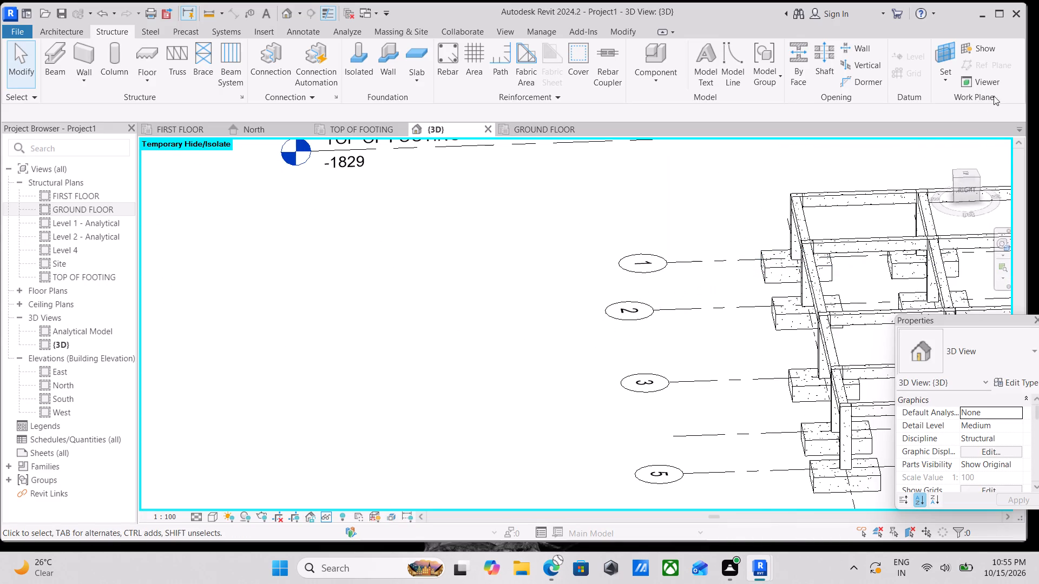
Examine the beam and column alignment from the top across grids 1 to 5.
{"action": "left_click", "coordinate": [966, 174]}
{"action": "scroll", "coordinate": [886, 212], "scroll_direction": "up", "scroll_amount": 5}
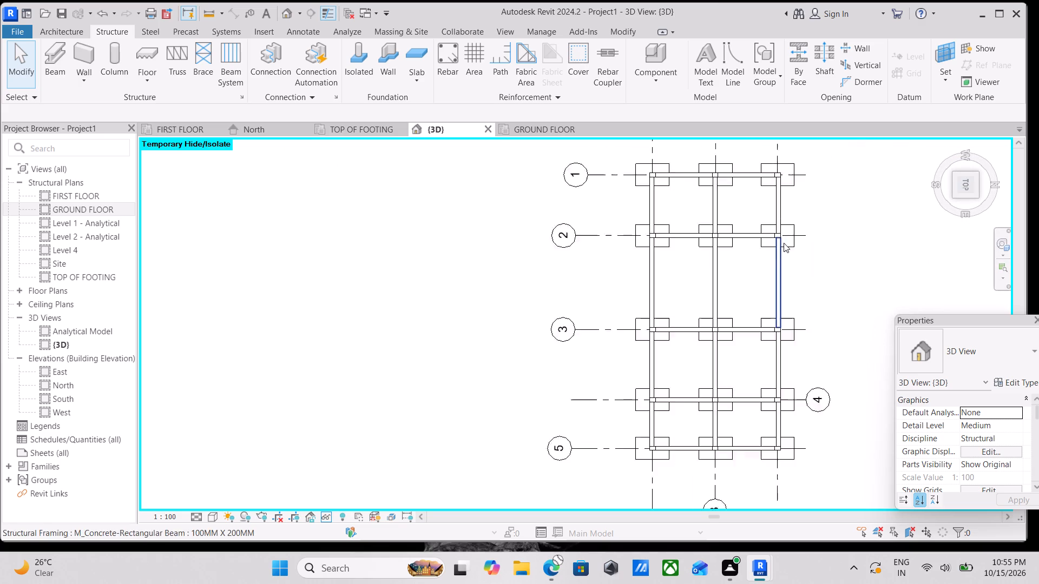
{"action": "scroll", "coordinate": [759, 208], "scroll_direction": "up", "scroll_amount": 4}
{"action": "scroll", "coordinate": [635, 256], "scroll_direction": "down", "scroll_amount": 2}
{"action": "middle_click_drag", "start_coordinate": [635, 250], "coordinate": [665, 160]}
{"action": "scroll", "coordinate": [633, 329], "scroll_direction": "up", "scroll_amount": 3}
{"action": "scroll", "coordinate": [604, 262], "scroll_direction": "down", "scroll_amount": 2}
{"action": "middle_click_drag", "start_coordinate": [603, 260], "coordinate": [615, 316]}
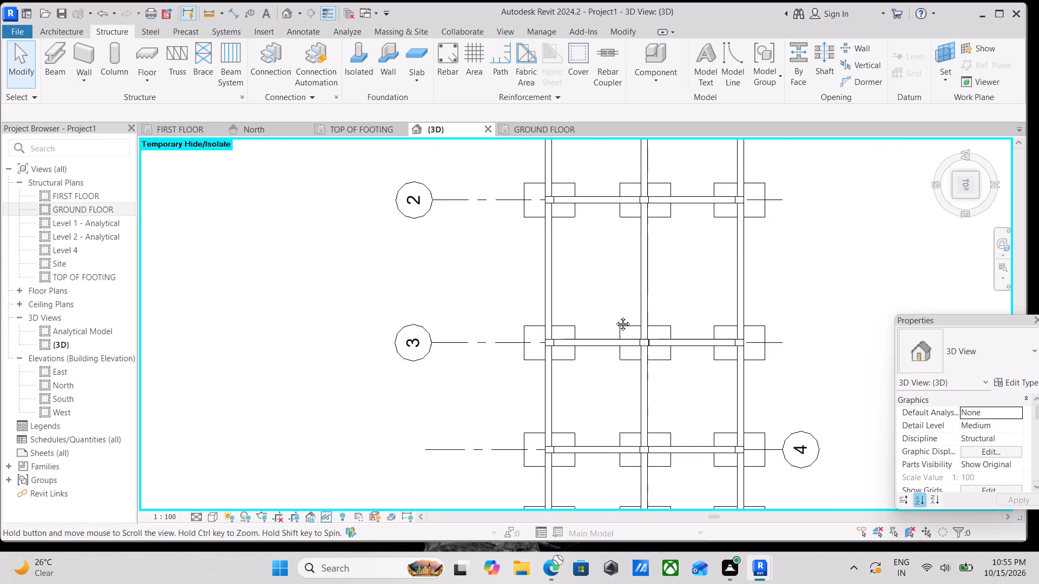
{"action": "middle_click_drag", "start_coordinate": [615, 316], "coordinate": [618, 324]}
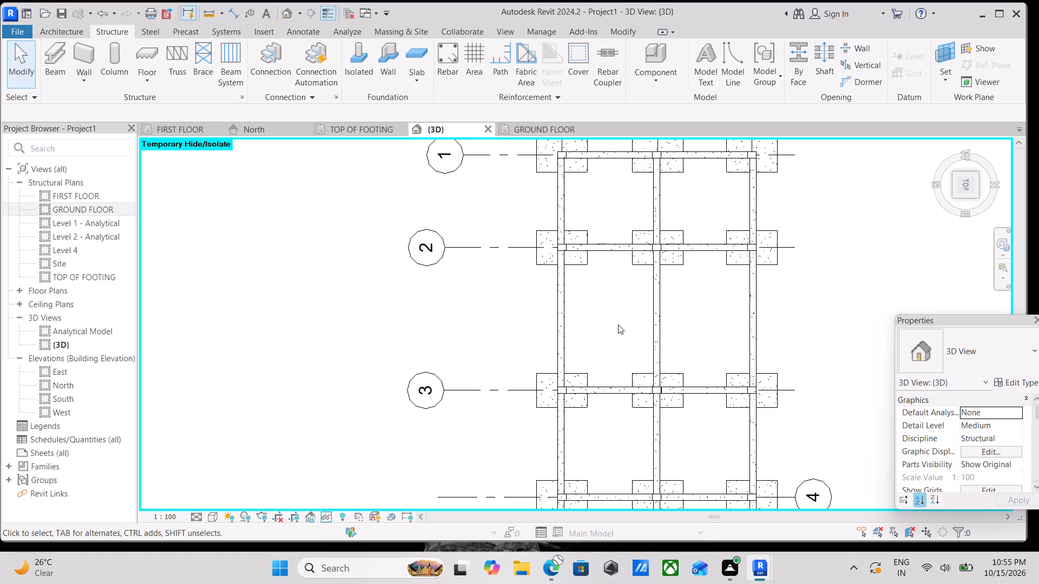
{"action": "scroll", "coordinate": [597, 289], "scroll_direction": "up", "scroll_amount": 4}
{"action": "scroll", "coordinate": [597, 282], "scroll_direction": "down", "scroll_amount": 2}
{"action": "middle_click_drag", "start_coordinate": [597, 282], "coordinate": [582, 384]}
{"action": "scroll", "coordinate": [582, 382], "scroll_direction": "up", "scroll_amount": 1}
{"action": "middle_click_drag", "start_coordinate": [592, 261], "coordinate": [560, 309]}
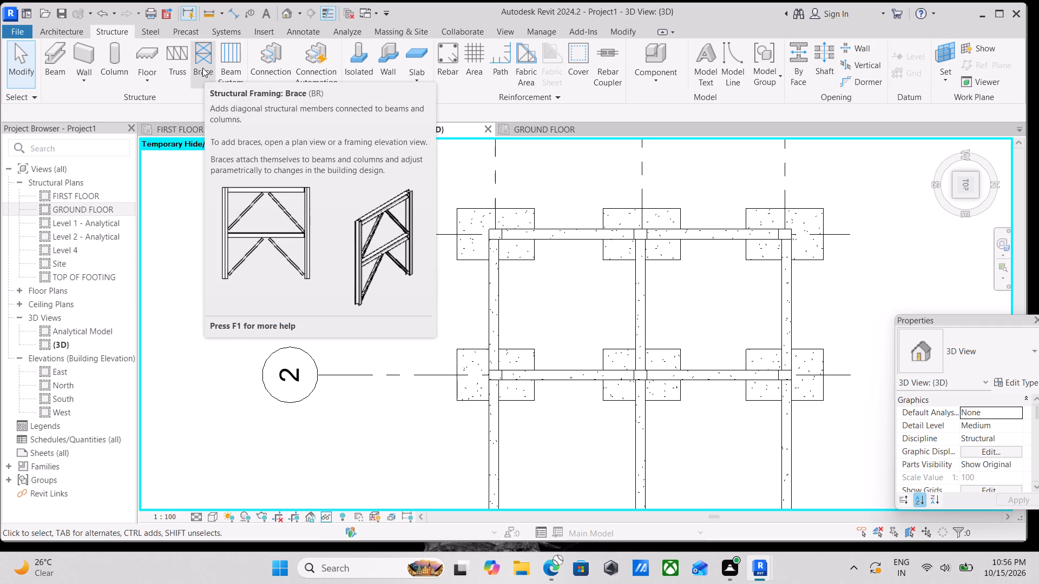
{"action": "scroll", "coordinate": [367, 46], "scroll_direction": "down", "scroll_amount": 2}
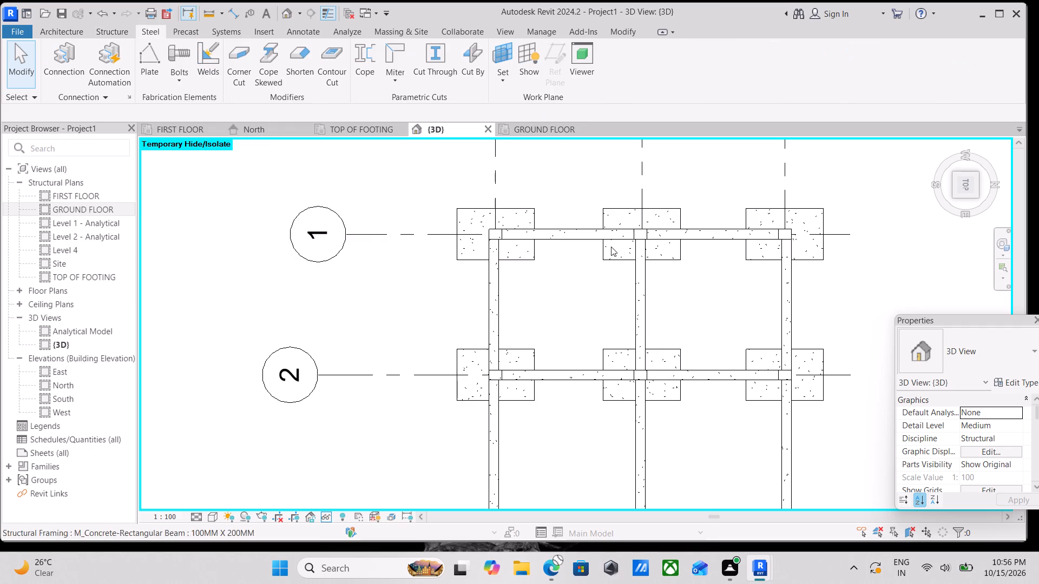
{"action": "scroll", "coordinate": [610, 239], "scroll_direction": "down", "scroll_amount": 1}
{"action": "middle_click_drag", "start_coordinate": [609, 224], "coordinate": [591, 167]}
{"action": "middle_click_drag", "start_coordinate": [610, 227], "coordinate": [607, 155]}
{"action": "middle_click_drag", "start_coordinate": [547, 269], "coordinate": [565, 162]}
{"action": "scroll", "coordinate": [574, 312], "scroll_direction": "down", "scroll_amount": 2}
{"action": "middle_click_drag", "start_coordinate": [570, 294], "coordinate": [588, 194]}
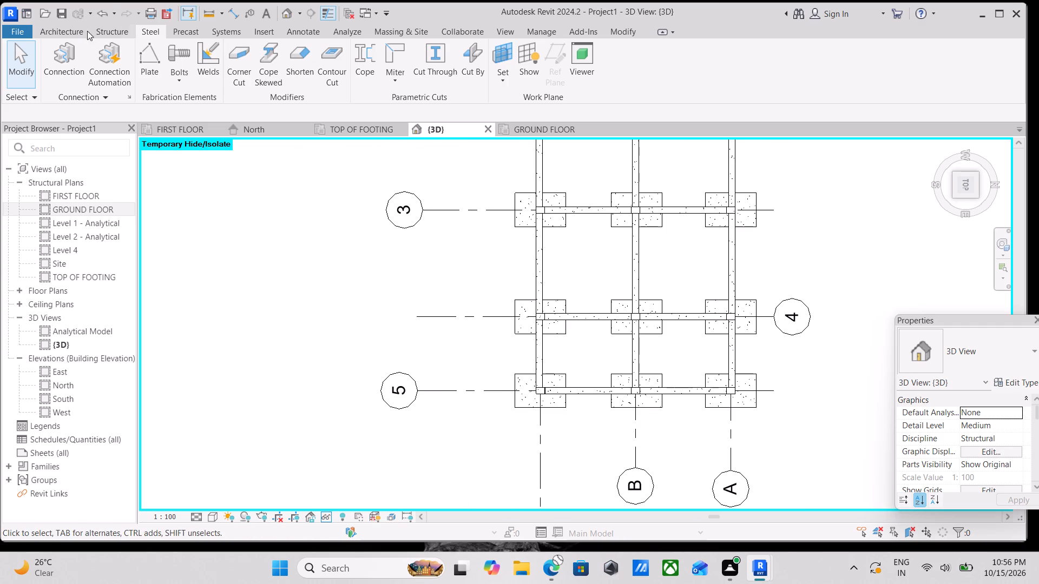
Create a Generic 300mm structural floor at GROUND FLOOR, about 3175 by 3048 mm, inside the beams between grids B–C and 1–2.
{"action": "left_click", "coordinate": [100, 28]}
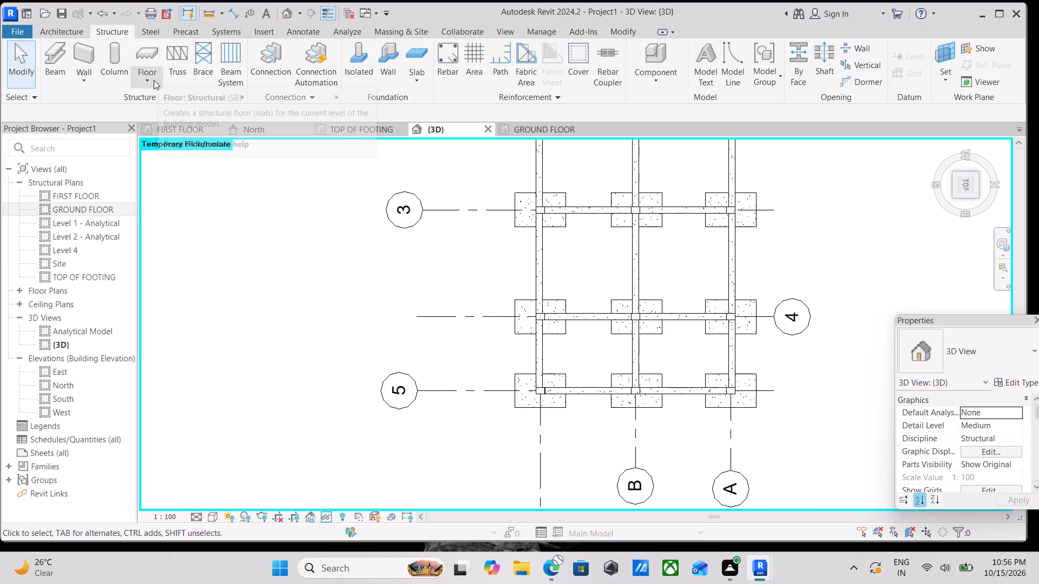
{"action": "left_click", "coordinate": [150, 80]}
{"action": "left_click", "coordinate": [175, 102]}
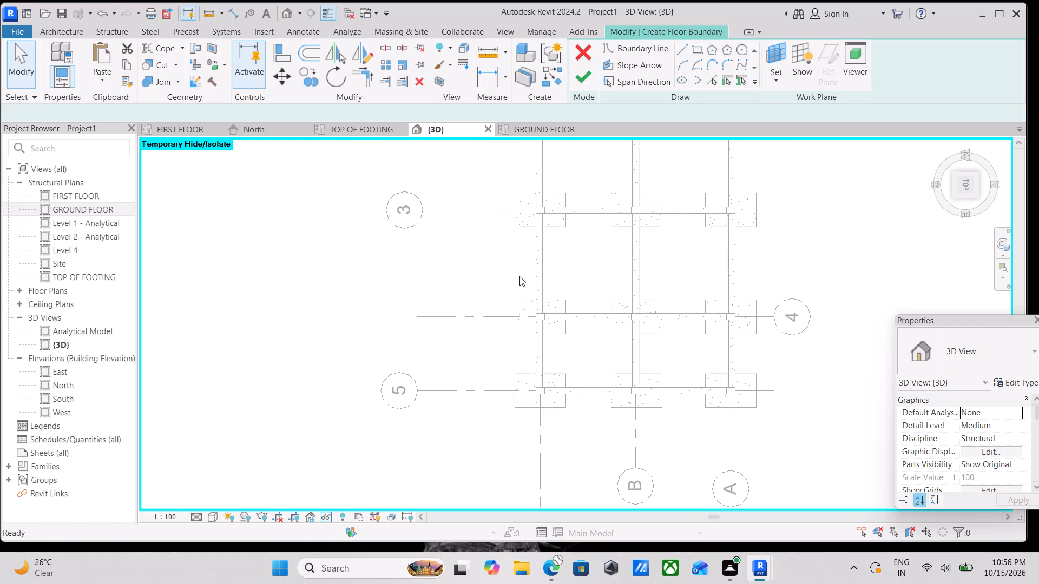
{"action": "scroll", "coordinate": [640, 302], "scroll_direction": "up", "scroll_amount": 4}
{"action": "middle_click_drag", "start_coordinate": [577, 253], "coordinate": [550, 409]}
{"action": "middle_click_drag", "start_coordinate": [530, 222], "coordinate": [494, 350]}
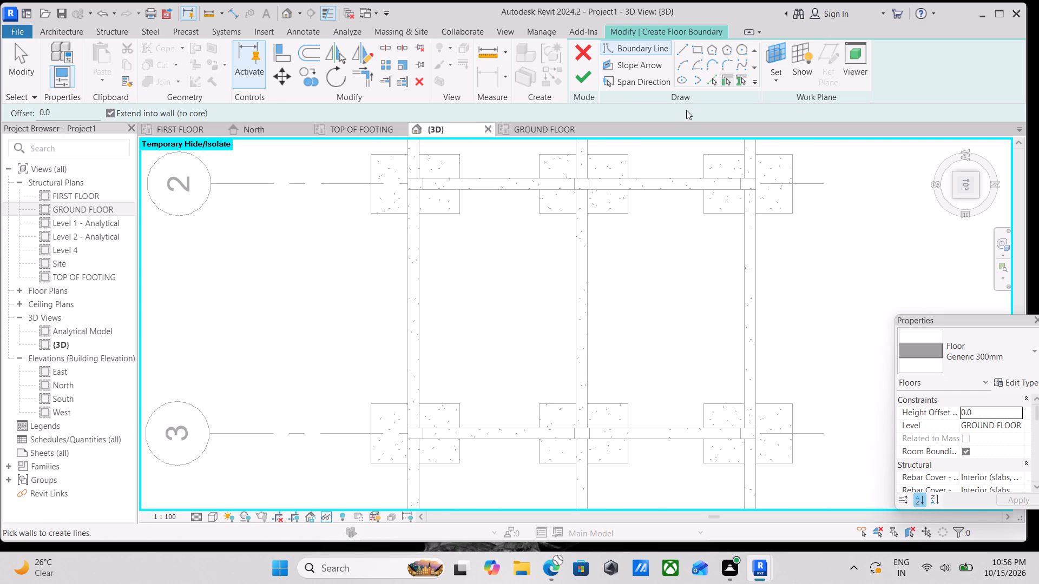
{"action": "left_click", "coordinate": [699, 51]}
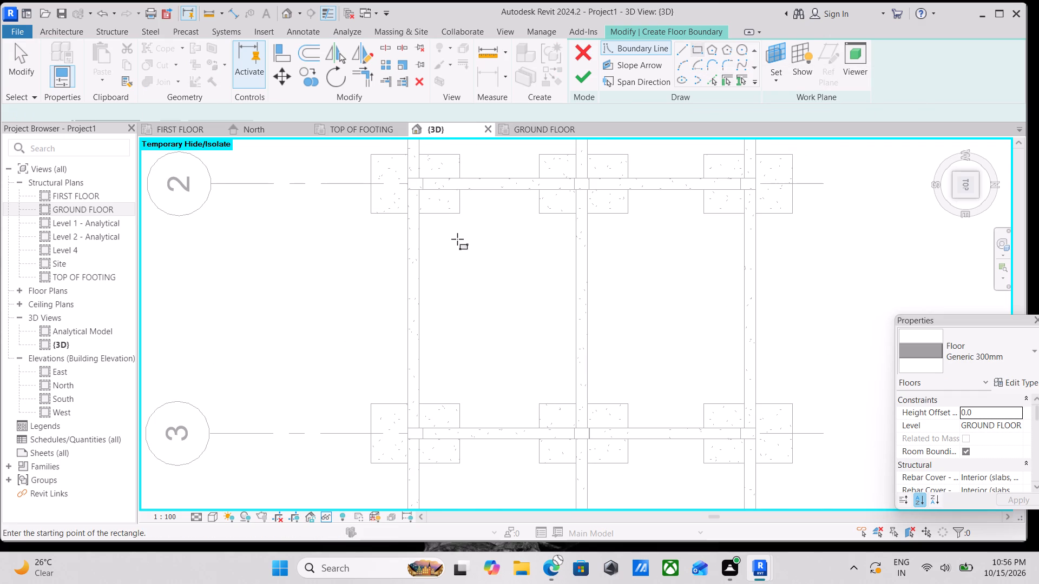
{"action": "middle_click_drag", "start_coordinate": [458, 240], "coordinate": [430, 413]}
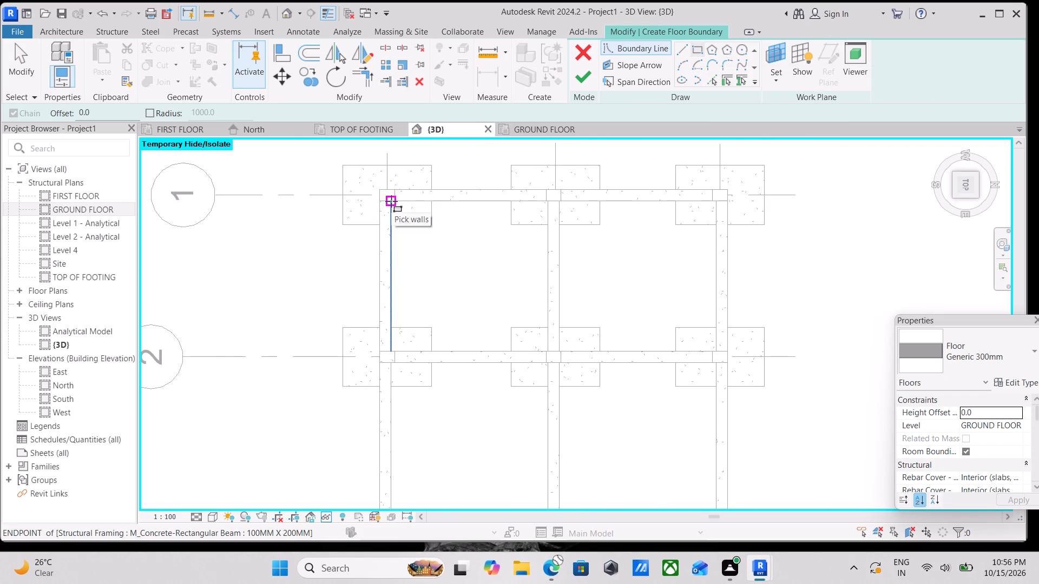
{"action": "left_click", "coordinate": [391, 201]}
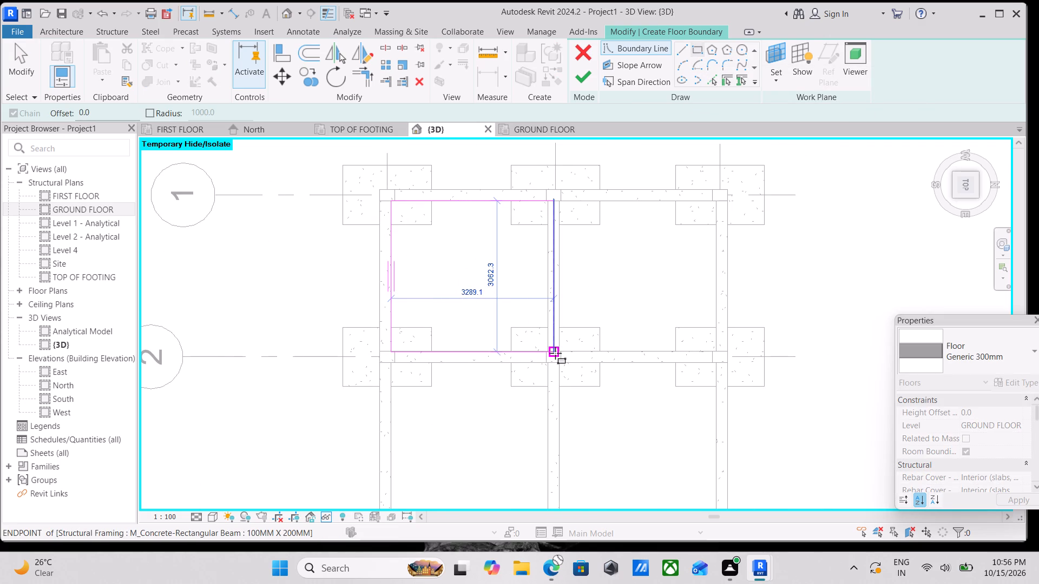
{"action": "left_click", "coordinate": [548, 352]}
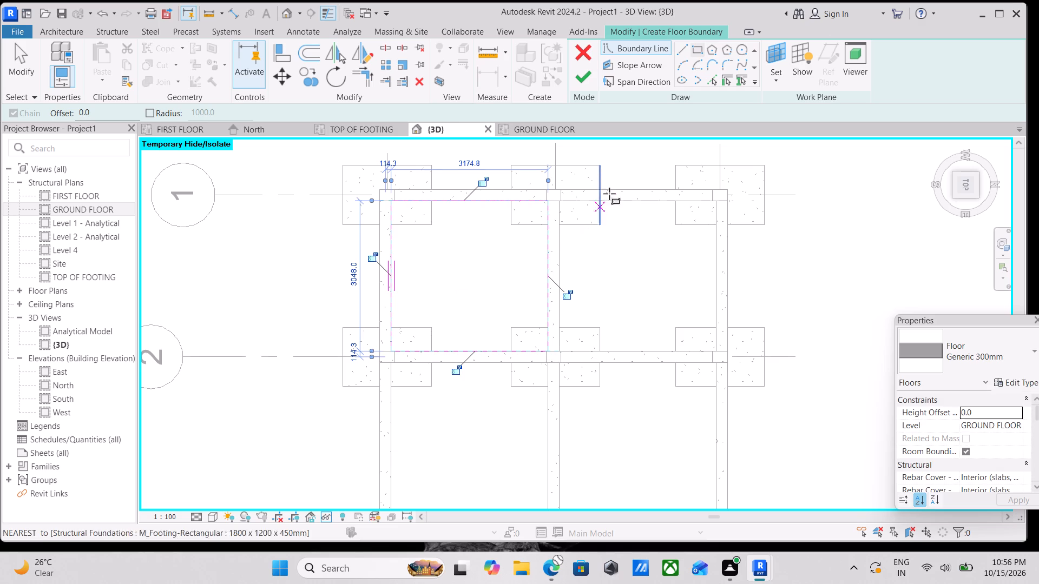
{"action": "left_click", "coordinate": [586, 77]}
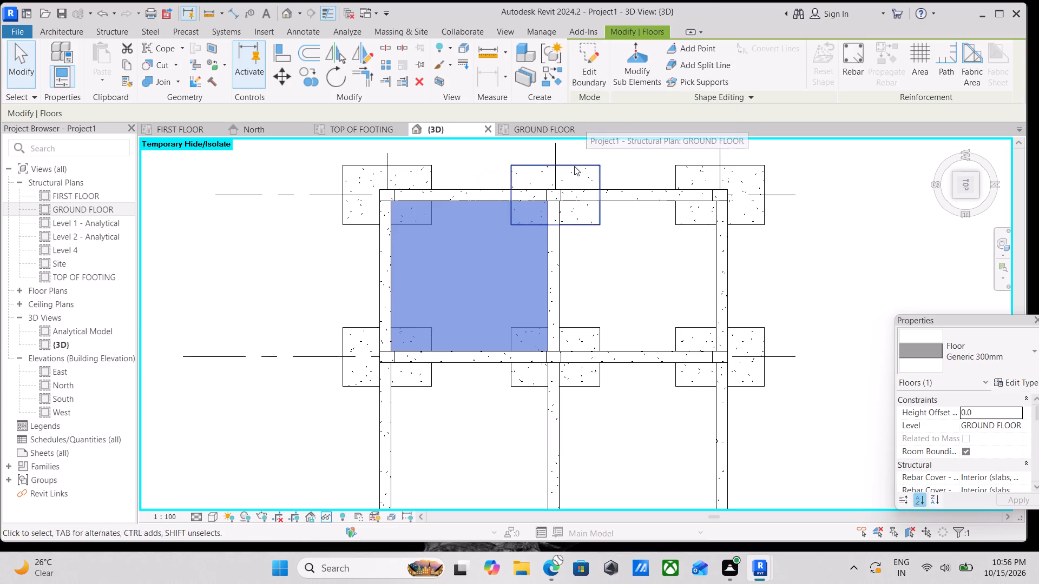
Inspect the new floor panel in an oblique 3D view and return to the top view.
{"action": "scroll", "coordinate": [578, 202], "scroll_direction": "down", "scroll_amount": 5}
{"action": "scroll", "coordinate": [907, 217], "scroll_direction": "down", "scroll_amount": 3}
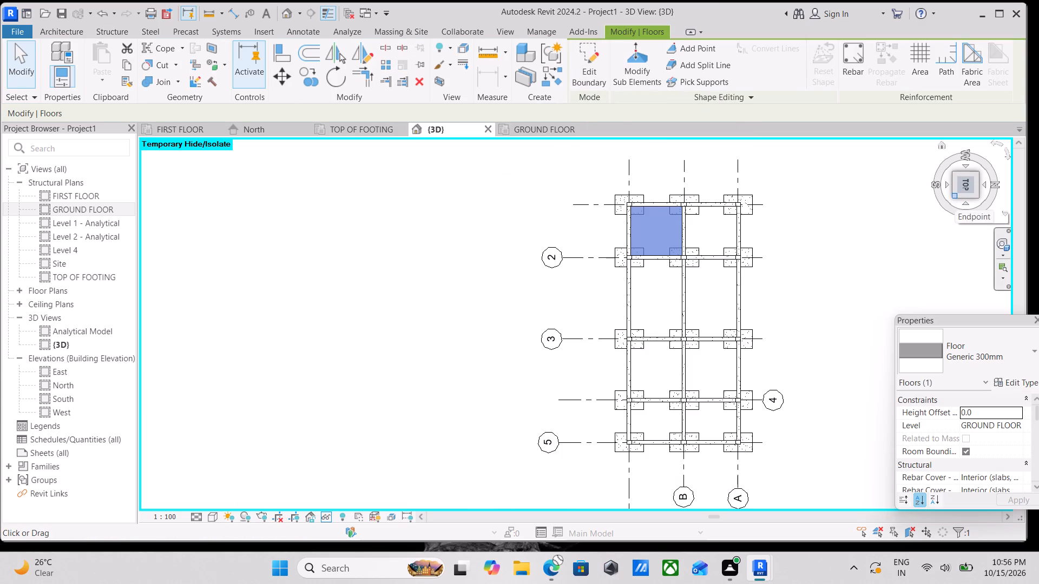
{"action": "left_click", "coordinate": [955, 195]}
{"action": "scroll", "coordinate": [770, 329], "scroll_direction": "down", "scroll_amount": 4}
{"action": "key", "text": "Escape"}
{"action": "scroll", "coordinate": [737, 332], "scroll_direction": "down", "scroll_amount": 2}
{"action": "middle_click_drag", "start_coordinate": [731, 325], "coordinate": [698, 287]}
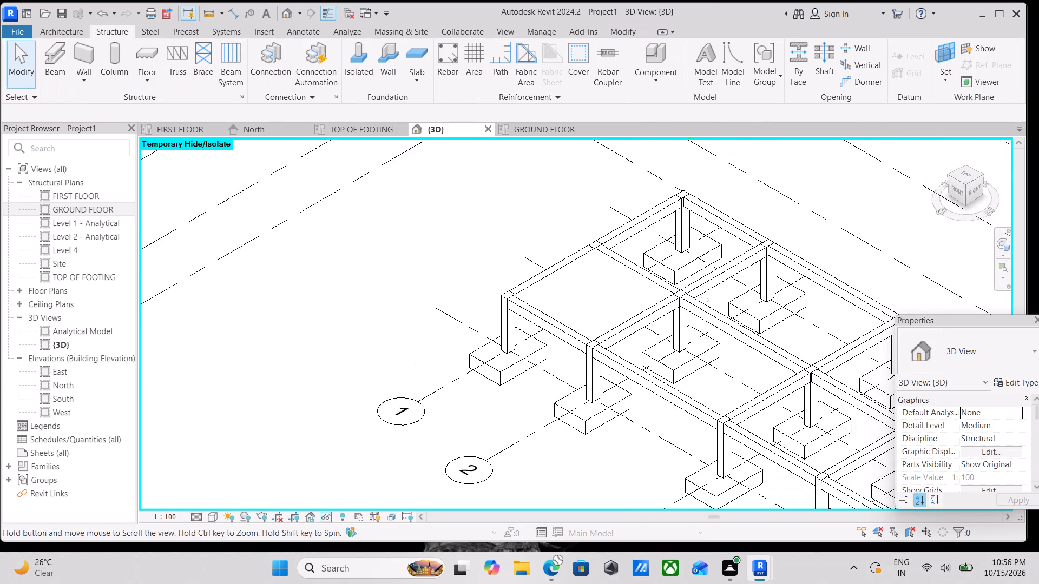
{"action": "middle_click_drag", "start_coordinate": [698, 287], "coordinate": [698, 287]}
{"action": "left_click", "coordinate": [962, 177]}
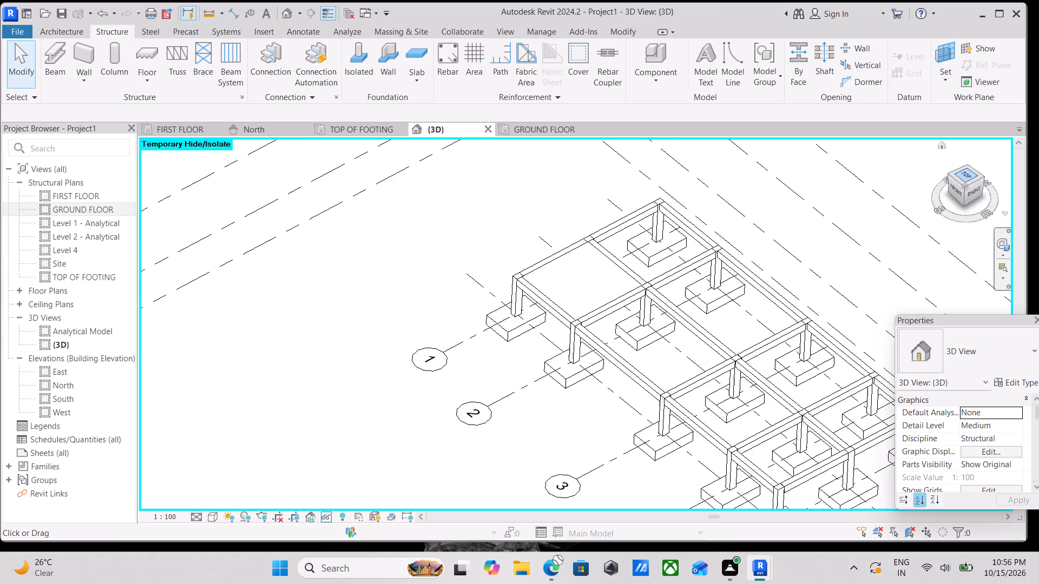
{"action": "scroll", "coordinate": [836, 268], "scroll_direction": "down", "scroll_amount": 2}
{"action": "scroll", "coordinate": [702, 289], "scroll_direction": "up", "scroll_amount": 3}
{"action": "scroll", "coordinate": [626, 305], "scroll_direction": "up", "scroll_amount": 4}
{"action": "scroll", "coordinate": [570, 288], "scroll_direction": "up", "scroll_amount": 4}
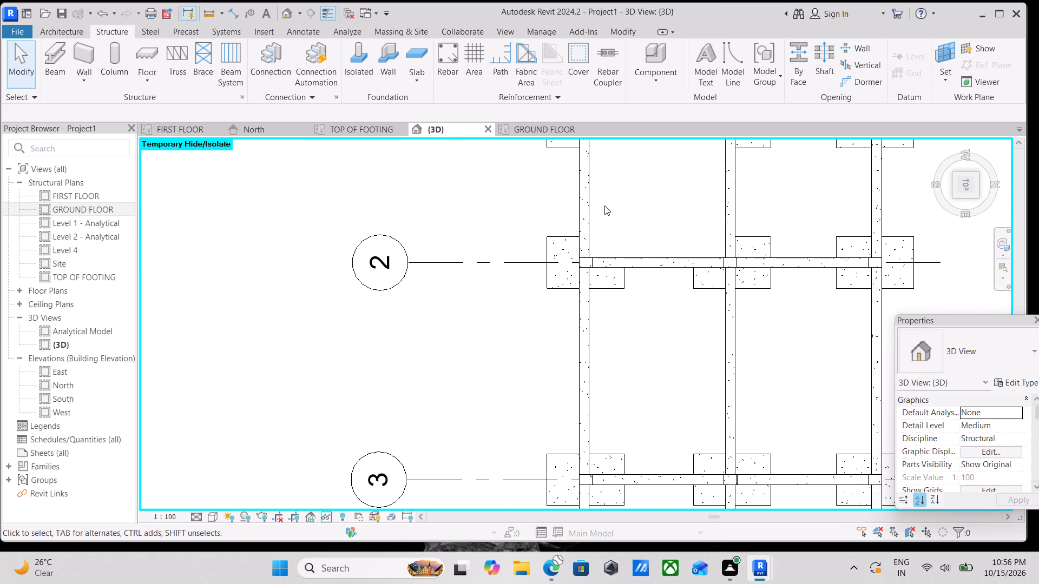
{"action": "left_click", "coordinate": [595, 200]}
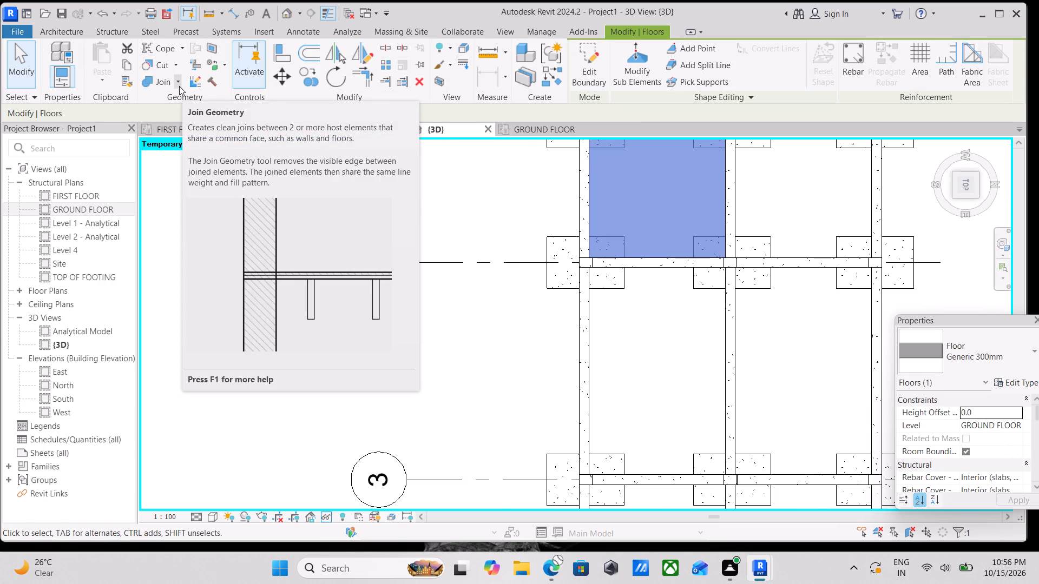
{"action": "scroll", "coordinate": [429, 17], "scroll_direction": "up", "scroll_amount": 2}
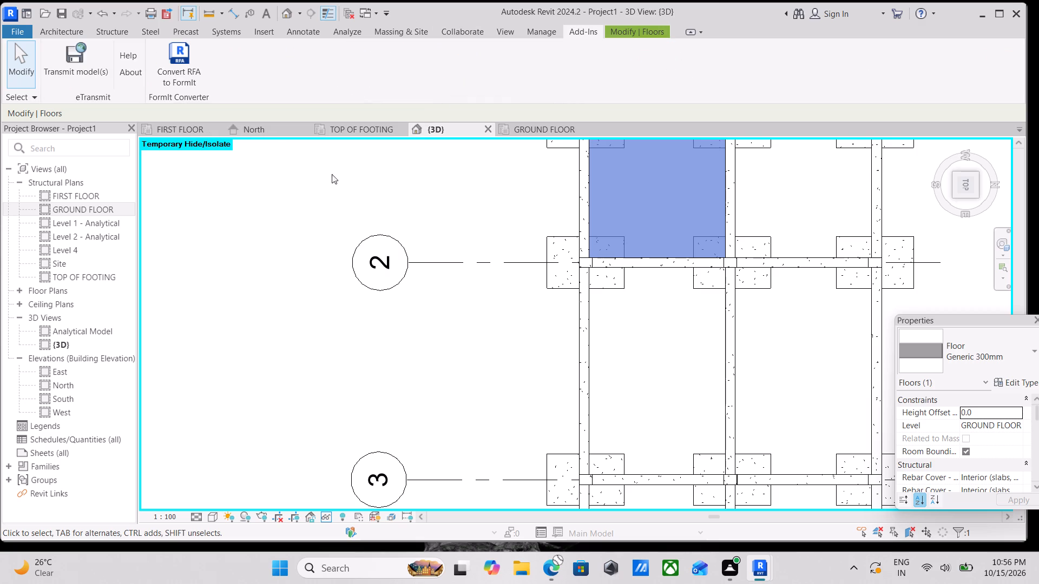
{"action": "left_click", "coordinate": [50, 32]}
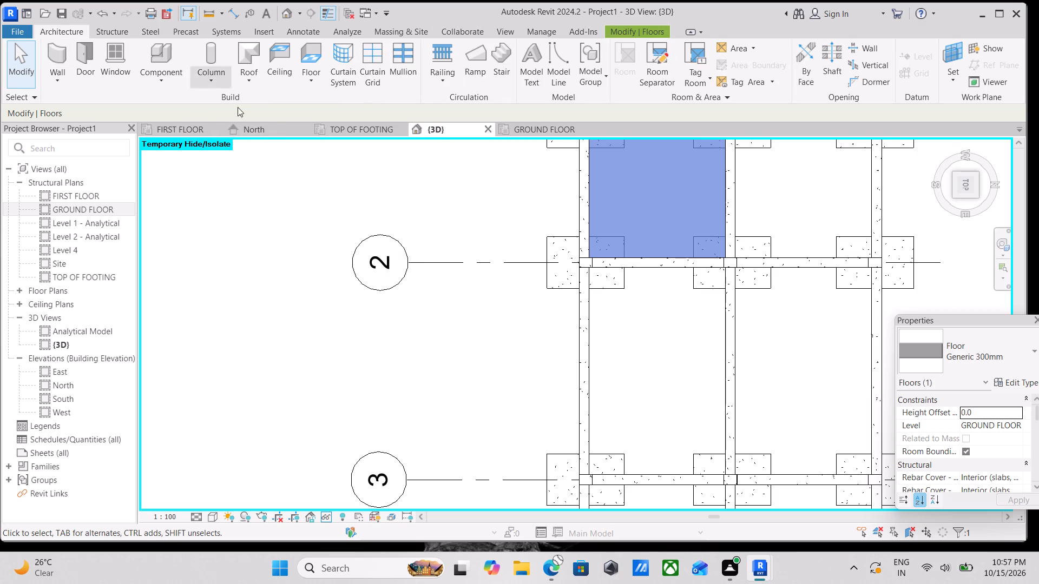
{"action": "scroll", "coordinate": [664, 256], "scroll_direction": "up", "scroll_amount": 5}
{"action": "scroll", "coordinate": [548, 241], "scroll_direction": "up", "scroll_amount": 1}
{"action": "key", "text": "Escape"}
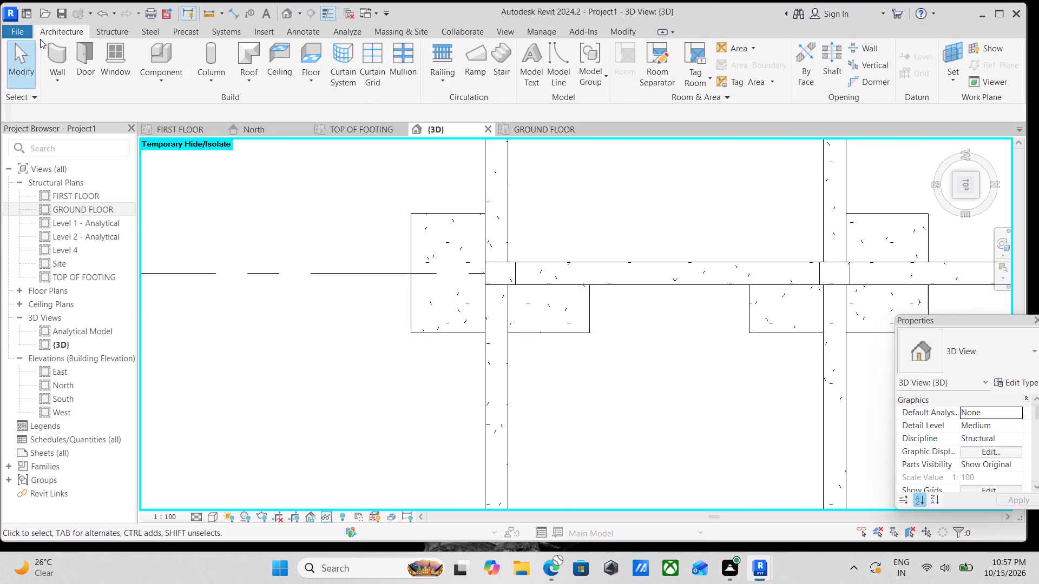
Start another Generic 300mm structural floor and sketch its rectangular boundary inside the beams between grids B–C and 2–3.
{"action": "left_click", "coordinate": [104, 36]}
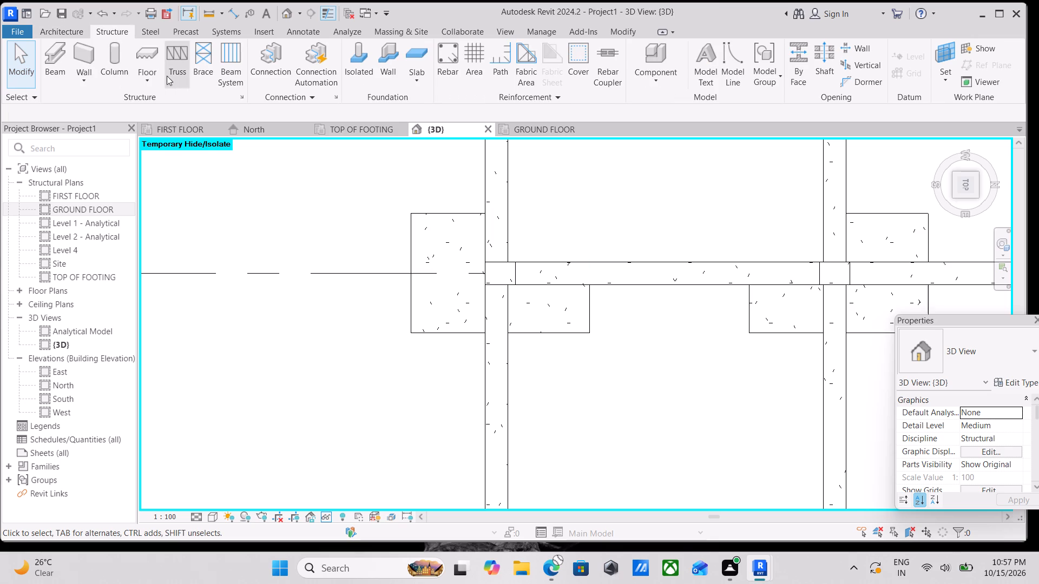
{"action": "left_click", "coordinate": [155, 78]}
{"action": "left_click", "coordinate": [167, 105]}
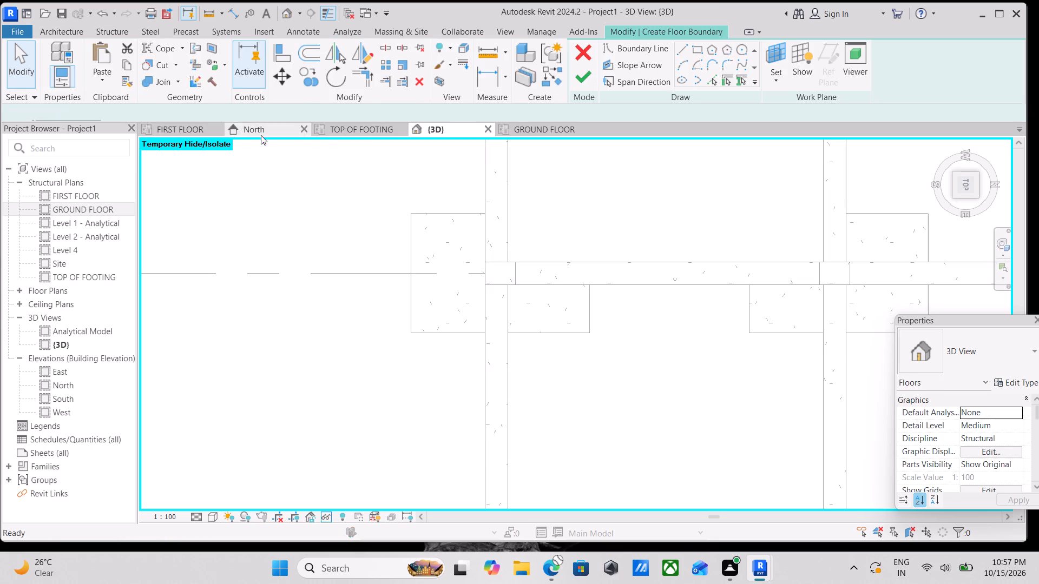
{"action": "scroll", "coordinate": [366, 149], "scroll_direction": "down", "scroll_amount": 3}
{"action": "middle_click_drag", "start_coordinate": [385, 148], "coordinate": [334, 127]}
{"action": "scroll", "coordinate": [406, 219], "scroll_direction": "up", "scroll_amount": 4}
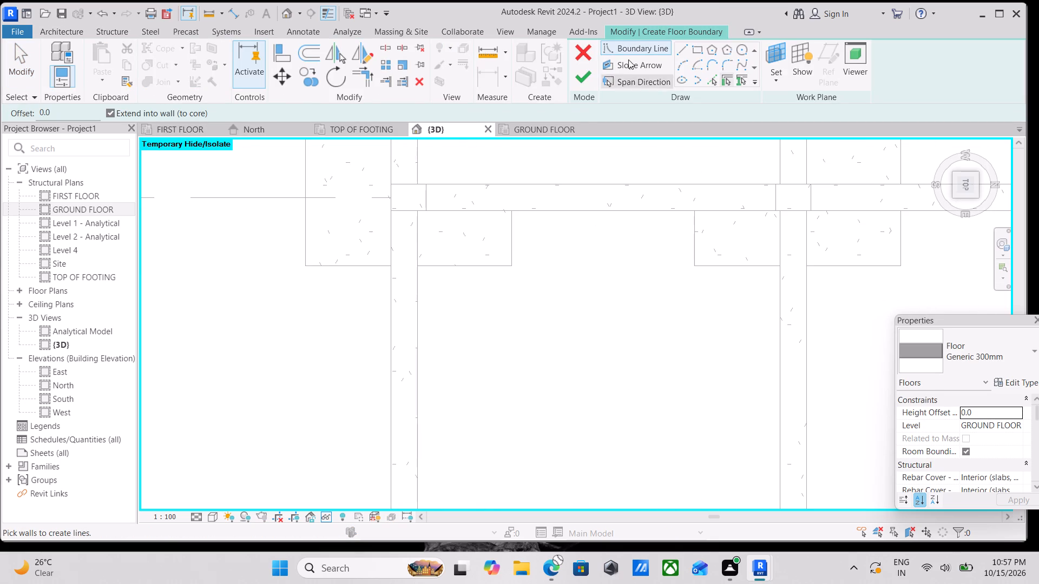
{"action": "left_click", "coordinate": [699, 55]}
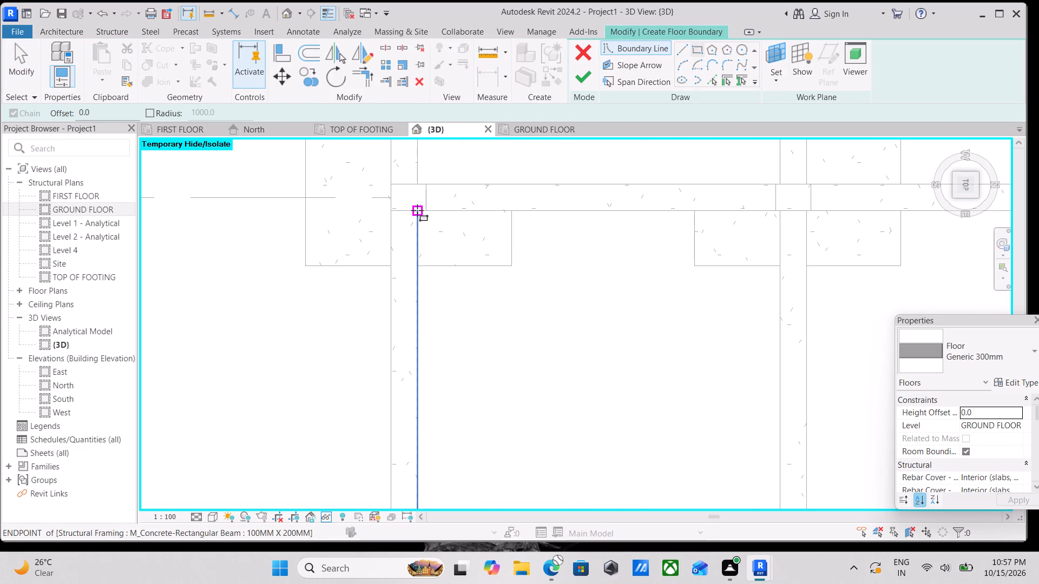
{"action": "left_click", "coordinate": [417, 210]}
{"action": "middle_click_drag", "start_coordinate": [510, 350], "coordinate": [476, 218]}
{"action": "middle_click_drag", "start_coordinate": [598, 399], "coordinate": [560, 266]}
{"action": "scroll", "coordinate": [580, 319], "scroll_direction": "down", "scroll_amount": 1}
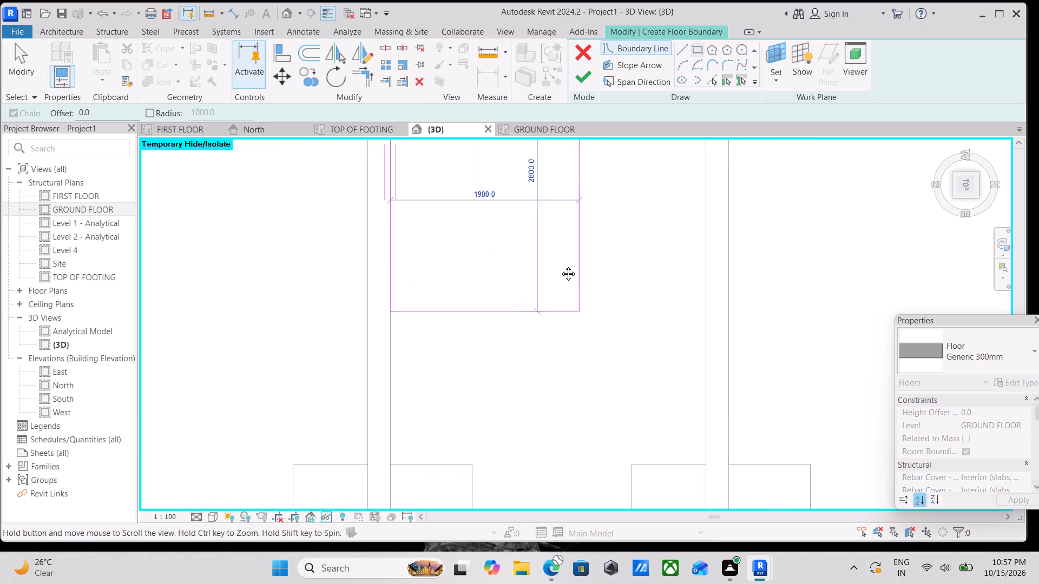
{"action": "middle_click_drag", "start_coordinate": [560, 266], "coordinate": [553, 240]}
{"action": "left_click", "coordinate": [682, 437]}
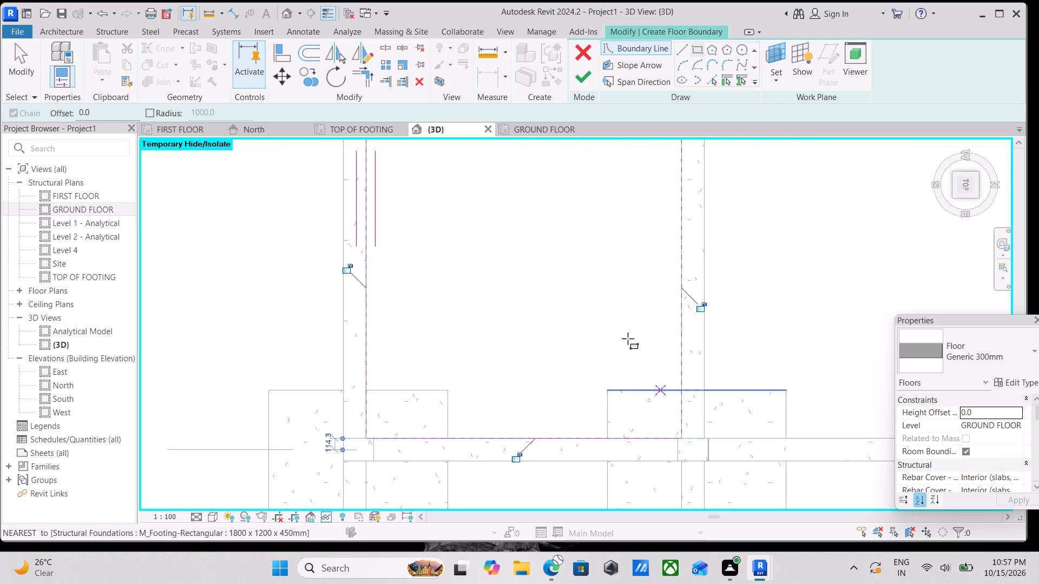
Add a rectangular floor boundary about 3175 by 3556 mm inside the beams between grids B–C and 3–4.
{"action": "scroll", "coordinate": [624, 335], "scroll_direction": "down", "scroll_amount": 3}
{"action": "middle_click_drag", "start_coordinate": [615, 307], "coordinate": [577, 175]}
{"action": "scroll", "coordinate": [583, 306], "scroll_direction": "down", "scroll_amount": 3}
{"action": "middle_click_drag", "start_coordinate": [580, 303], "coordinate": [600, 221]}
{"action": "middle_click_drag", "start_coordinate": [567, 293], "coordinate": [637, 229]}
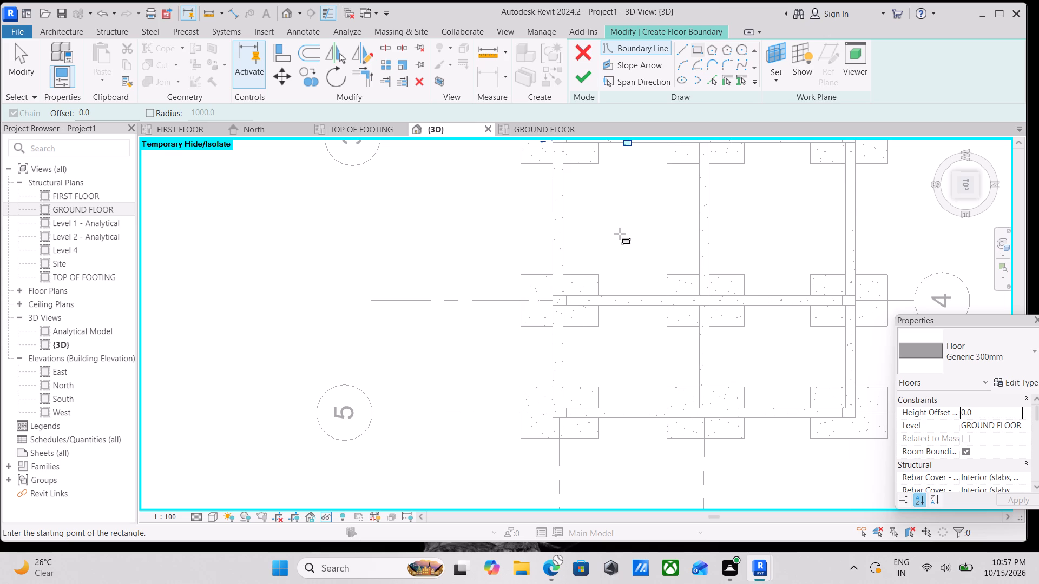
{"action": "middle_click_drag", "start_coordinate": [600, 198], "coordinate": [598, 276]}
{"action": "scroll", "coordinate": [564, 218], "scroll_direction": "up", "scroll_amount": 2}
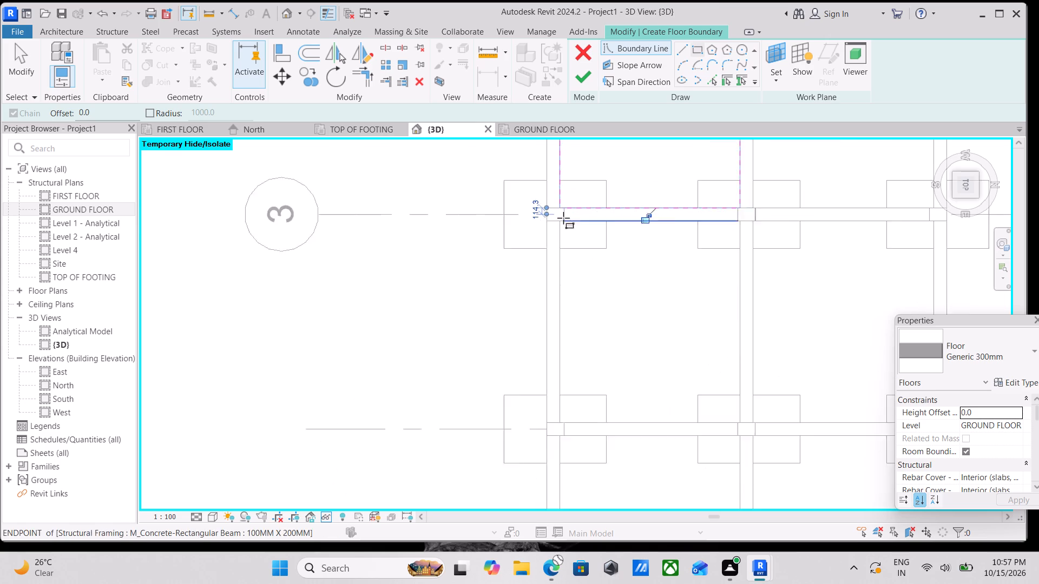
{"action": "scroll", "coordinate": [563, 218], "scroll_direction": "up", "scroll_amount": 6}
{"action": "left_click", "coordinate": [558, 223]}
{"action": "scroll", "coordinate": [605, 297], "scroll_direction": "down", "scroll_amount": 1}
{"action": "middle_click_drag", "start_coordinate": [605, 297], "coordinate": [534, 187]}
{"action": "middle_click_drag", "start_coordinate": [650, 333], "coordinate": [547, 180]}
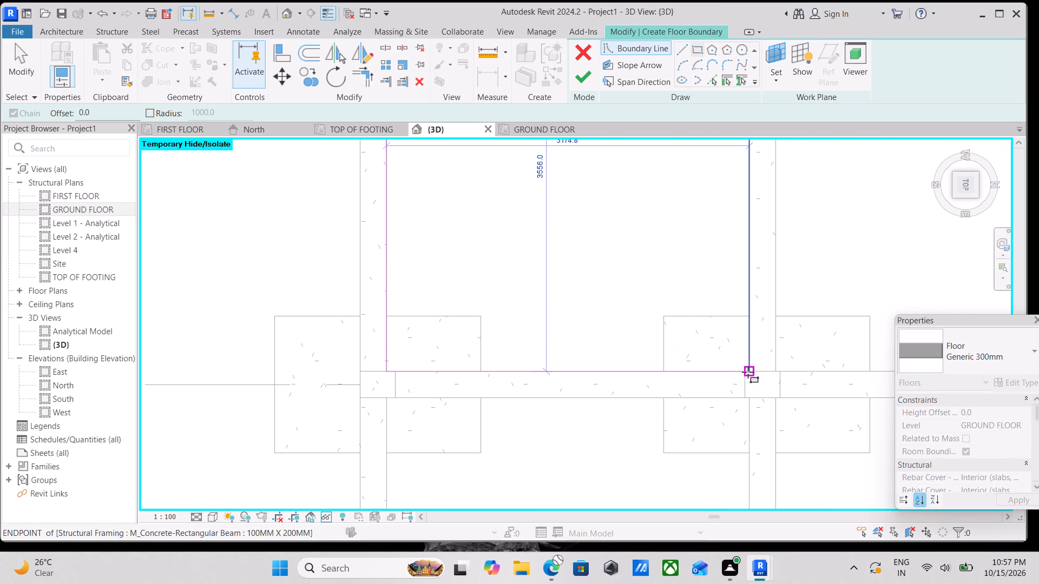
{"action": "left_click", "coordinate": [748, 372]}
Add a rectangular floor boundary about 3175 mm wide inside the beams between grids B–C and 4–5.
{"action": "scroll", "coordinate": [669, 422], "scroll_direction": "down", "scroll_amount": 2}
{"action": "middle_click_drag", "start_coordinate": [668, 406], "coordinate": [679, 242]}
{"action": "scroll", "coordinate": [548, 268], "scroll_direction": "up", "scroll_amount": 4}
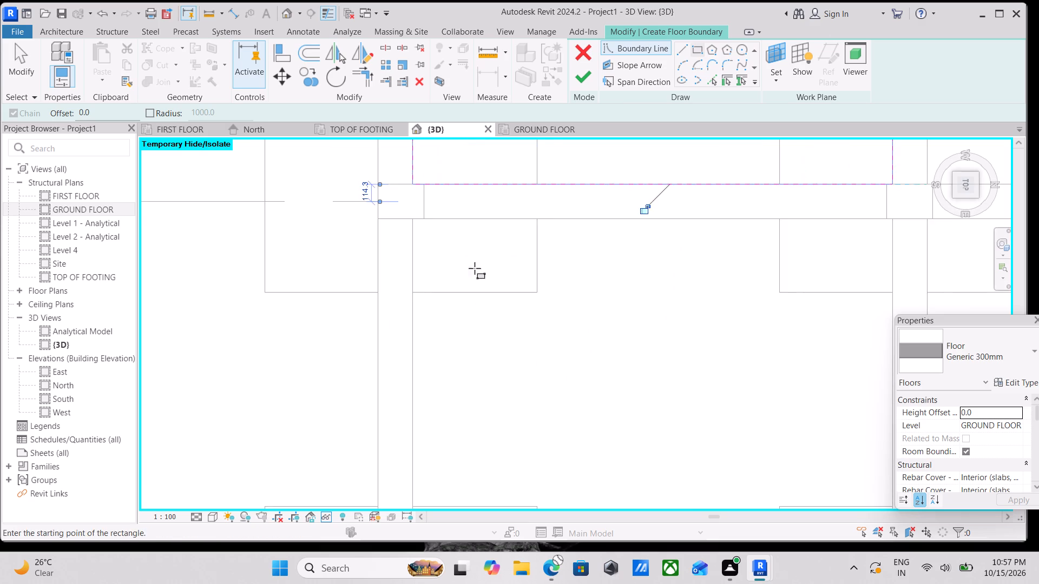
{"action": "scroll", "coordinate": [424, 241], "scroll_direction": "up", "scroll_amount": 2}
{"action": "left_click", "coordinate": [410, 212]}
{"action": "scroll", "coordinate": [657, 383], "scroll_direction": "down", "scroll_amount": 1}
{"action": "middle_click_drag", "start_coordinate": [656, 382], "coordinate": [564, 233]}
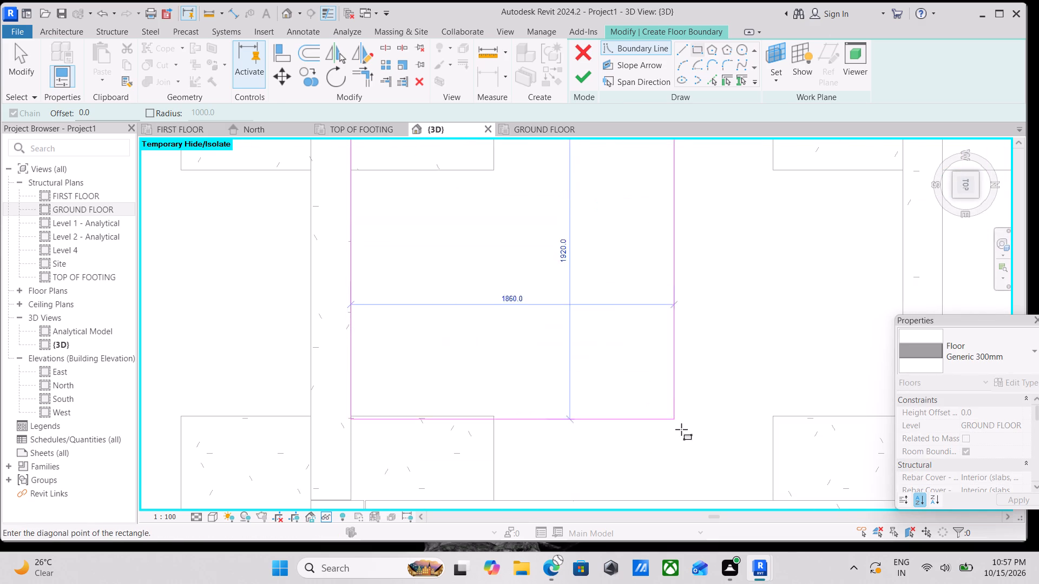
{"action": "middle_click_drag", "start_coordinate": [673, 412], "coordinate": [586, 247]}
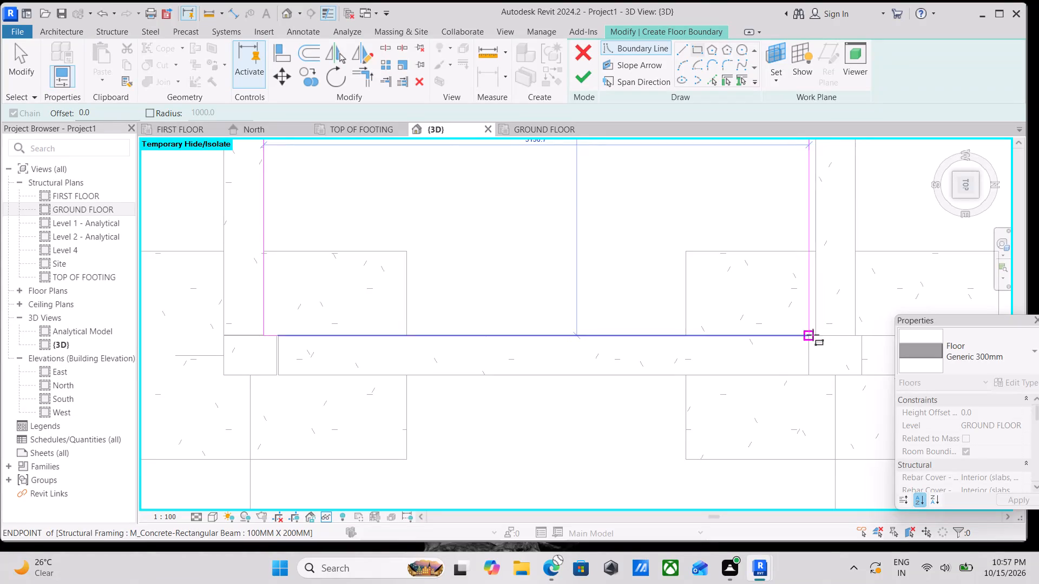
{"action": "left_click", "coordinate": [814, 334]}
Add a rectangular floor boundary inside the beams between grids A–B and 4–5, about 2388 mm from beam face to beam face along grid A.
{"action": "scroll", "coordinate": [766, 303], "scroll_direction": "down", "scroll_amount": 1}
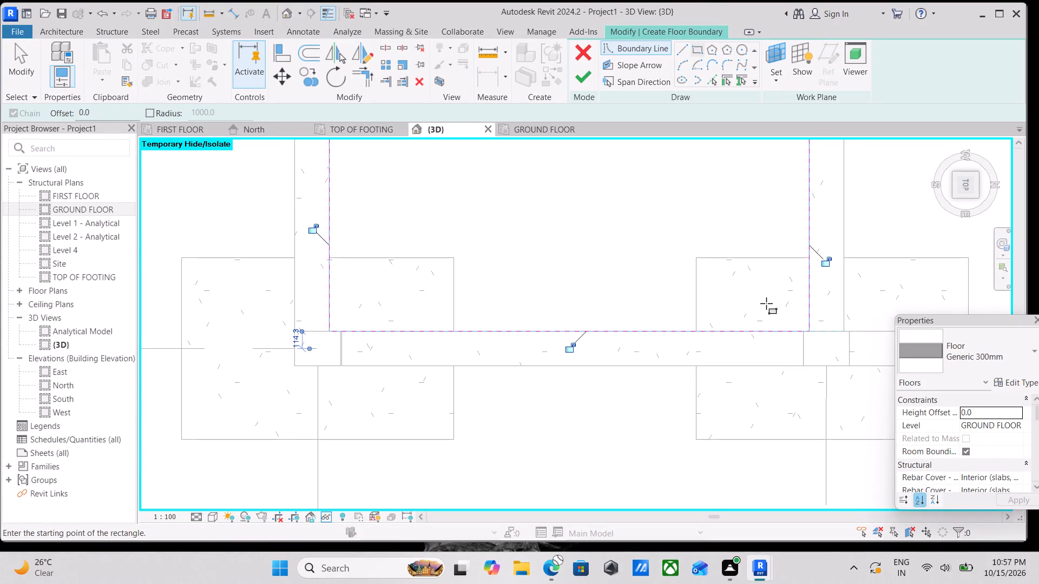
{"action": "scroll", "coordinate": [818, 275], "scroll_direction": "down", "scroll_amount": 3}
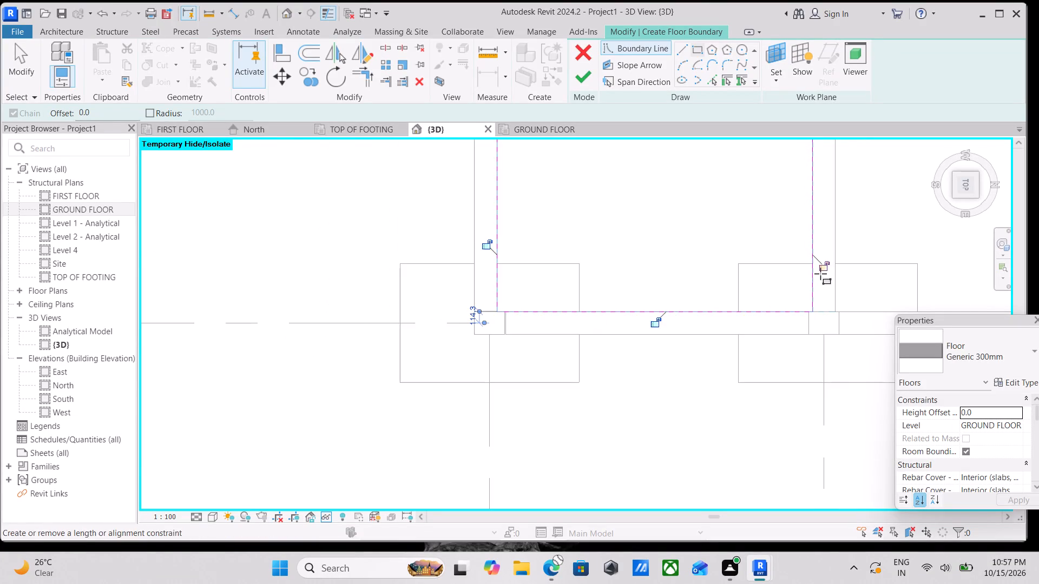
{"action": "middle_click_drag", "start_coordinate": [820, 274], "coordinate": [652, 370]}
{"action": "scroll", "coordinate": [866, 312], "scroll_direction": "down", "scroll_amount": 2}
{"action": "middle_click_drag", "start_coordinate": [844, 317], "coordinate": [689, 349]}
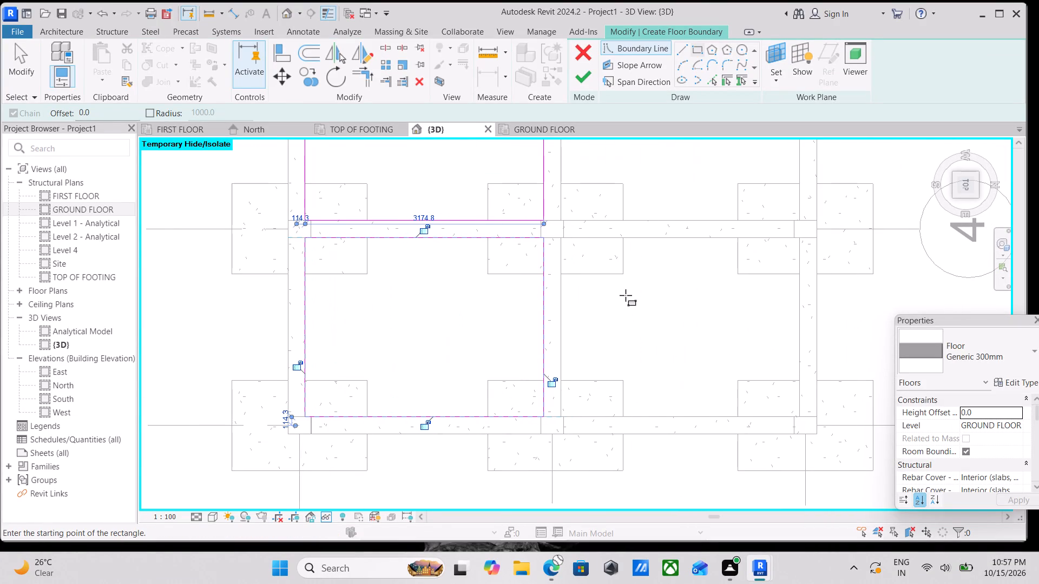
{"action": "middle_click_drag", "start_coordinate": [629, 353], "coordinate": [624, 295]}
{"action": "scroll", "coordinate": [576, 353], "scroll_direction": "up", "scroll_amount": 1}
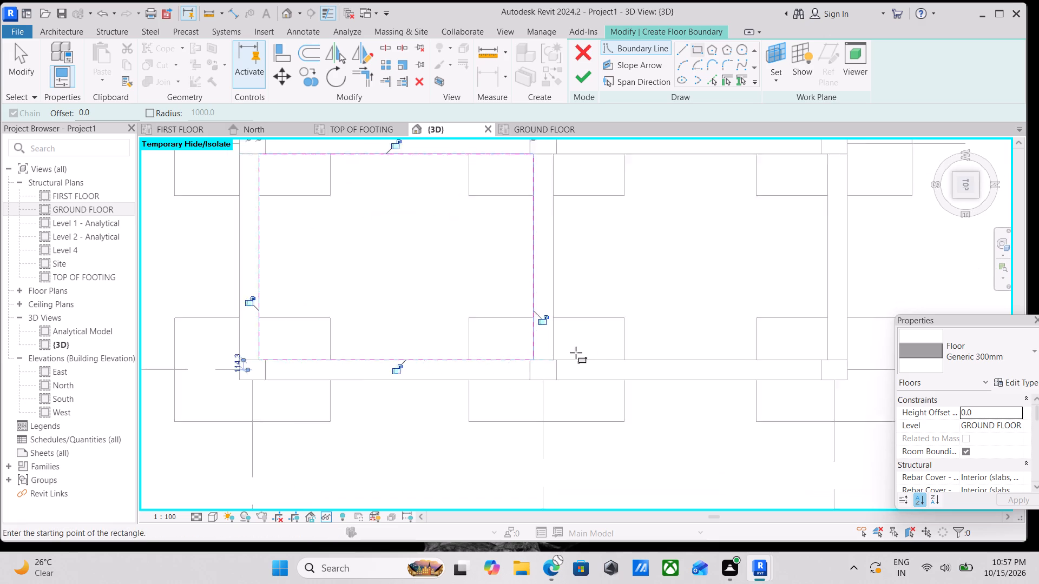
{"action": "scroll", "coordinate": [576, 353], "scroll_direction": "up", "scroll_amount": 7}
{"action": "left_click", "coordinate": [535, 366]}
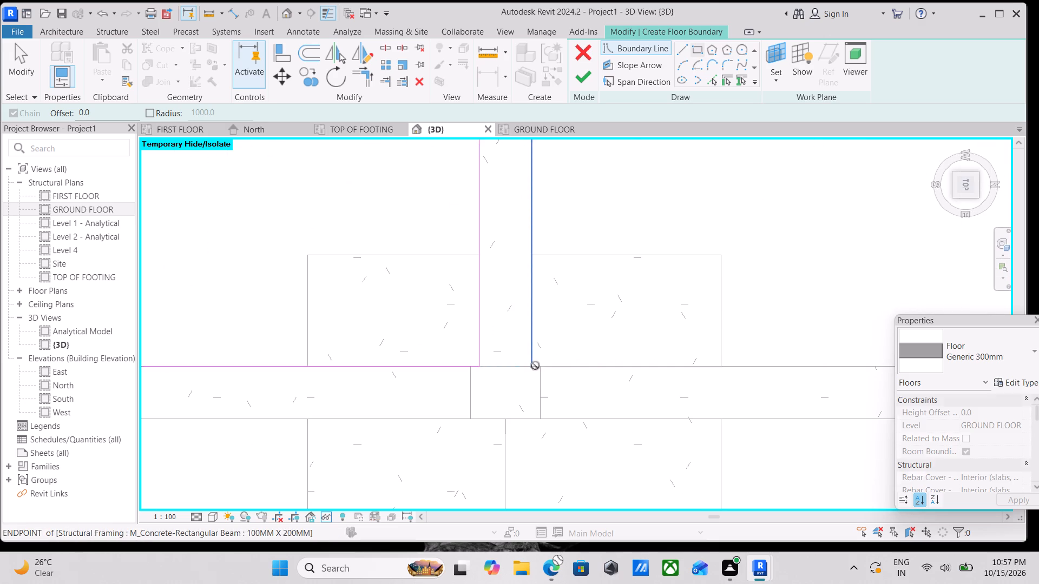
{"action": "middle_click_drag", "start_coordinate": [727, 217], "coordinate": [559, 302]}
{"action": "scroll", "coordinate": [805, 191], "scroll_direction": "down", "scroll_amount": 1}
{"action": "middle_click_drag", "start_coordinate": [803, 192], "coordinate": [591, 327]}
{"action": "scroll", "coordinate": [803, 158], "scroll_direction": "down", "scroll_amount": 1}
{"action": "middle_click_drag", "start_coordinate": [771, 189], "coordinate": [665, 306]}
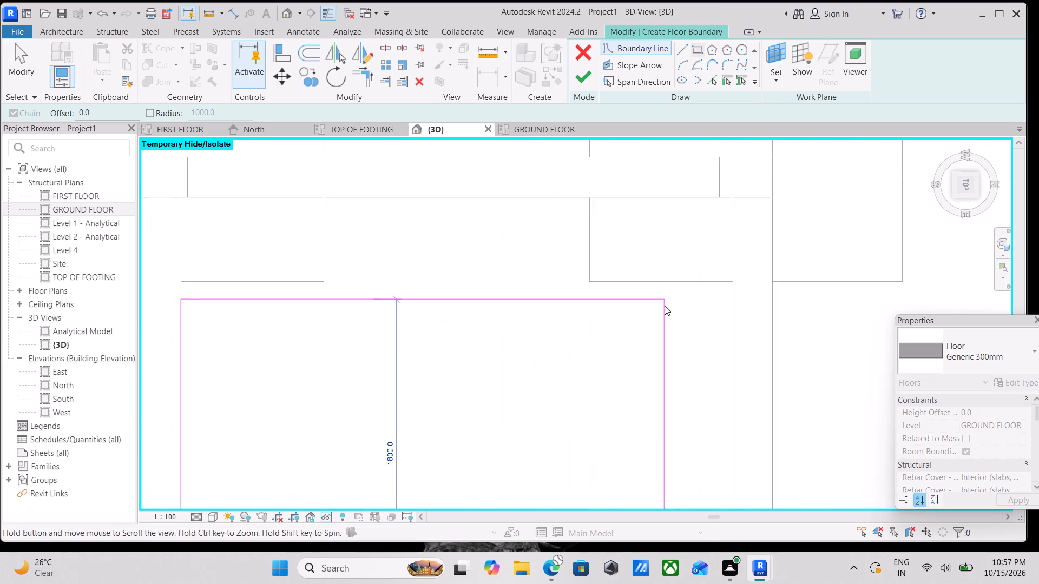
{"action": "middle_click_drag", "start_coordinate": [665, 306], "coordinate": [665, 304]}
{"action": "middle_click_drag", "start_coordinate": [692, 261], "coordinate": [657, 329]}
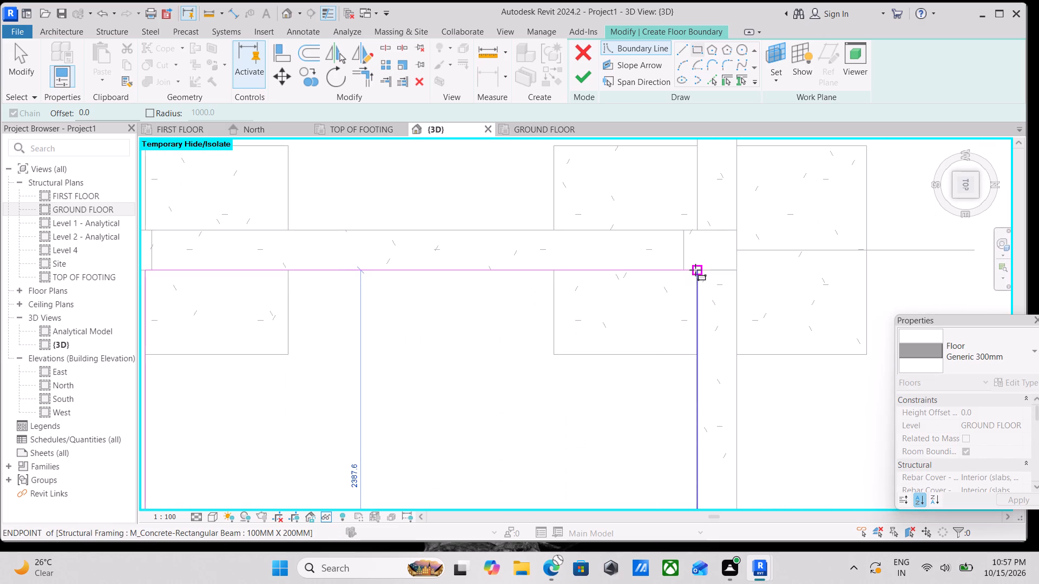
{"action": "left_click", "coordinate": [695, 270]}
Add a rectangular floor boundary inside the beams between grids A–B and 3–4, snapping to the inner beam corners.
{"action": "scroll", "coordinate": [590, 296], "scroll_direction": "down", "scroll_amount": 3}
{"action": "middle_click_drag", "start_coordinate": [584, 293], "coordinate": [801, 444]}
{"action": "scroll", "coordinate": [568, 295], "scroll_direction": "down", "scroll_amount": 1}
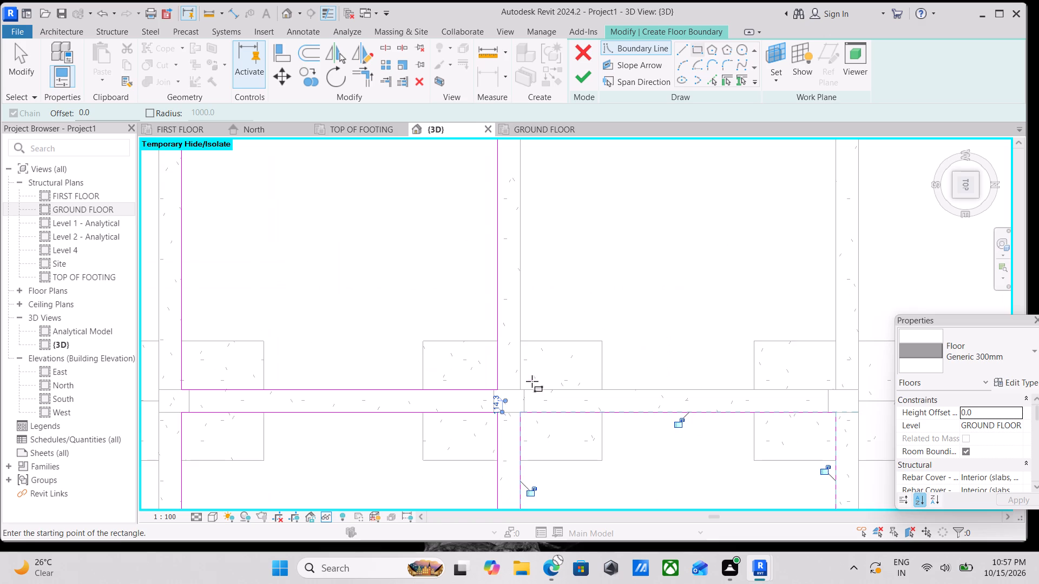
{"action": "scroll", "coordinate": [528, 386], "scroll_direction": "up", "scroll_amount": 7}
{"action": "left_click", "coordinate": [510, 396]}
{"action": "scroll", "coordinate": [697, 260], "scroll_direction": "down", "scroll_amount": 2}
{"action": "middle_click_drag", "start_coordinate": [697, 260], "coordinate": [604, 330]}
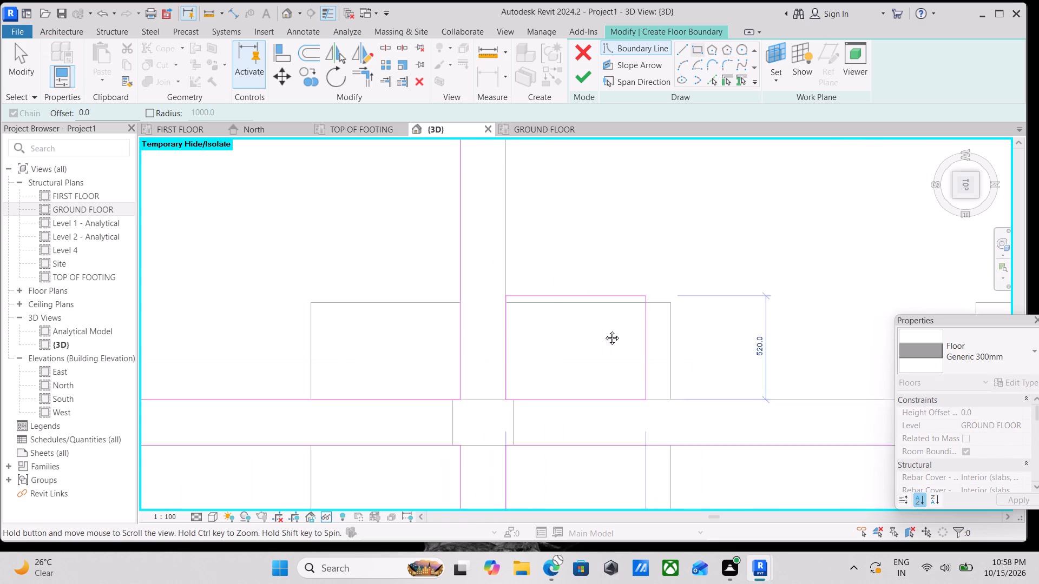
{"action": "middle_click_drag", "start_coordinate": [604, 330], "coordinate": [561, 374]}
{"action": "middle_click_drag", "start_coordinate": [732, 210], "coordinate": [508, 354]}
{"action": "scroll", "coordinate": [725, 237], "scroll_direction": "down", "scroll_amount": 2}
{"action": "middle_click_drag", "start_coordinate": [724, 237], "coordinate": [634, 400]}
{"action": "middle_click_drag", "start_coordinate": [716, 208], "coordinate": [673, 342]}
{"action": "left_click", "coordinate": [667, 284]}
Add a rectangular floor boundary inside the beams between grids A–B and 2–3, about 4826 mm long along grid A.
{"action": "scroll", "coordinate": [576, 241], "scroll_direction": "down", "scroll_amount": 2}
{"action": "middle_click_drag", "start_coordinate": [593, 263], "coordinate": [634, 374]}
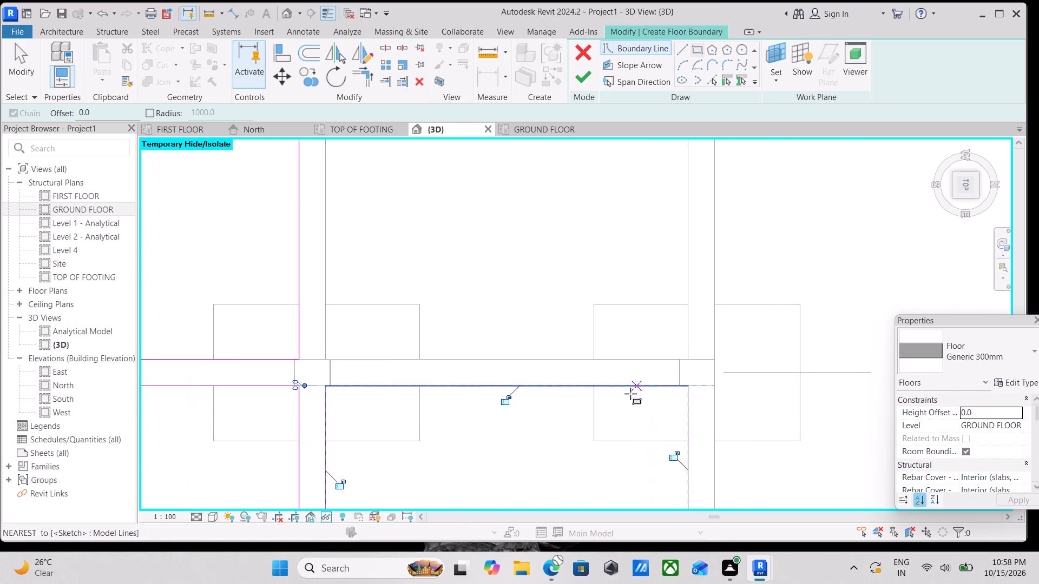
{"action": "scroll", "coordinate": [353, 388], "scroll_direction": "up", "scroll_amount": 3}
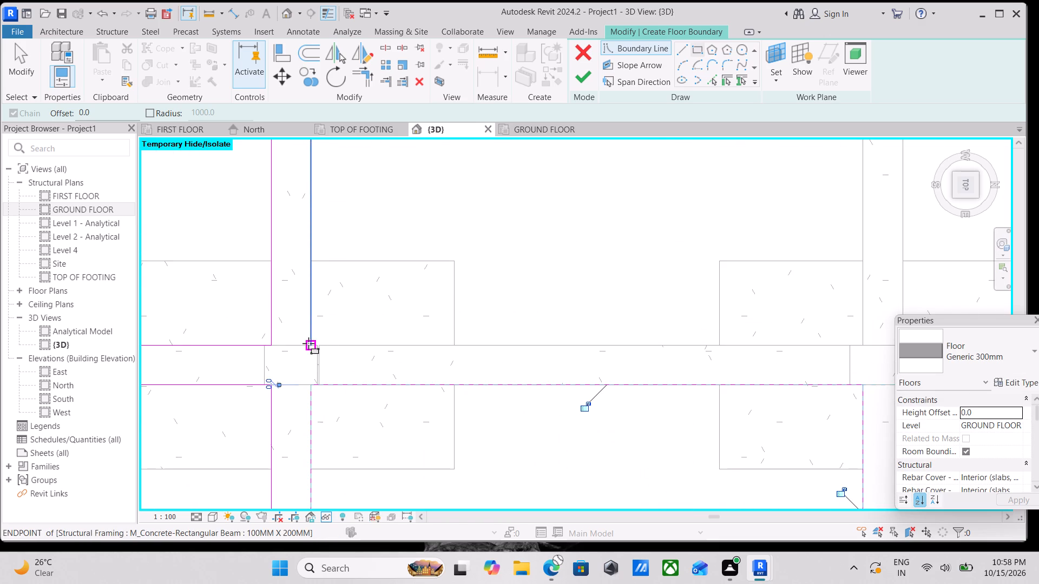
{"action": "left_click", "coordinate": [308, 343]}
{"action": "middle_click_drag", "start_coordinate": [670, 217], "coordinate": [606, 423]}
{"action": "scroll", "coordinate": [728, 128], "scroll_direction": "down", "scroll_amount": 1}
{"action": "scroll", "coordinate": [696, 216], "scroll_direction": "down", "scroll_amount": 2}
{"action": "middle_click_drag", "start_coordinate": [696, 216], "coordinate": [676, 386]}
{"action": "scroll", "coordinate": [676, 377], "scroll_direction": "down", "scroll_amount": 1}
{"action": "scroll", "coordinate": [714, 197], "scroll_direction": "down", "scroll_amount": 1}
{"action": "middle_click_drag", "start_coordinate": [715, 201], "coordinate": [709, 361]}
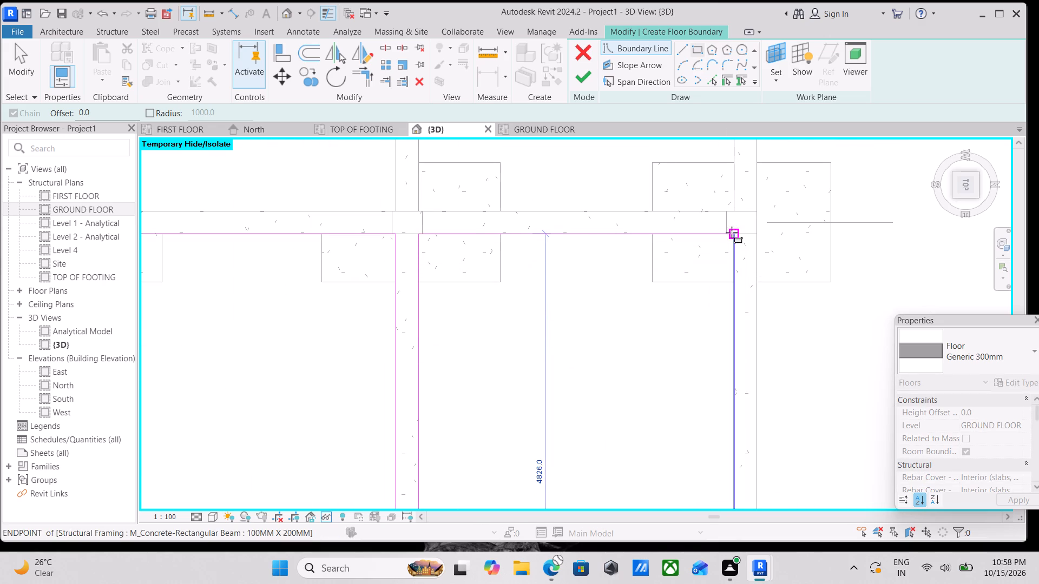
{"action": "left_click", "coordinate": [733, 233]}
Add a rectangular floor boundary inside the beams between grids A–B and 1–2, snapping to the inner beam corners.
{"action": "scroll", "coordinate": [581, 171], "scroll_direction": "down", "scroll_amount": 3}
{"action": "middle_click_drag", "start_coordinate": [591, 191], "coordinate": [574, 304]}
{"action": "scroll", "coordinate": [474, 314], "scroll_direction": "up", "scroll_amount": 7}
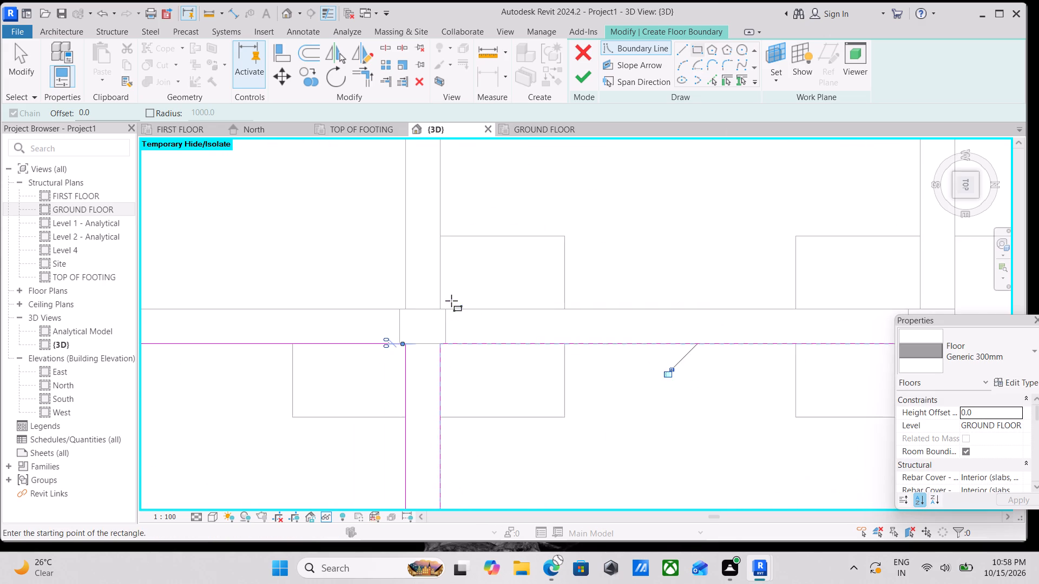
{"action": "left_click", "coordinate": [437, 307]}
{"action": "scroll", "coordinate": [582, 178], "scroll_direction": "down", "scroll_amount": 2}
{"action": "middle_click_drag", "start_coordinate": [582, 178], "coordinate": [540, 404]}
{"action": "scroll", "coordinate": [693, 217], "scroll_direction": "down", "scroll_amount": 1}
{"action": "middle_click_drag", "start_coordinate": [687, 234], "coordinate": [581, 414]}
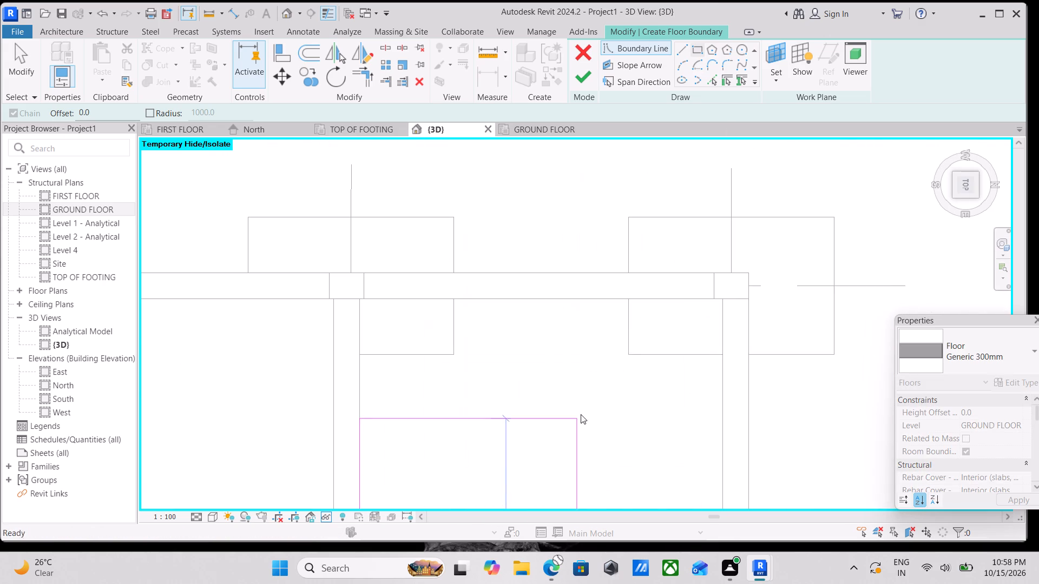
{"action": "left_click", "coordinate": [726, 301]}
Finish the Generic 300mm floor sketch at GROUND FLOOR with all seven rectangular bay boundaries.
{"action": "scroll", "coordinate": [732, 281], "scroll_direction": "down", "scroll_amount": 2}
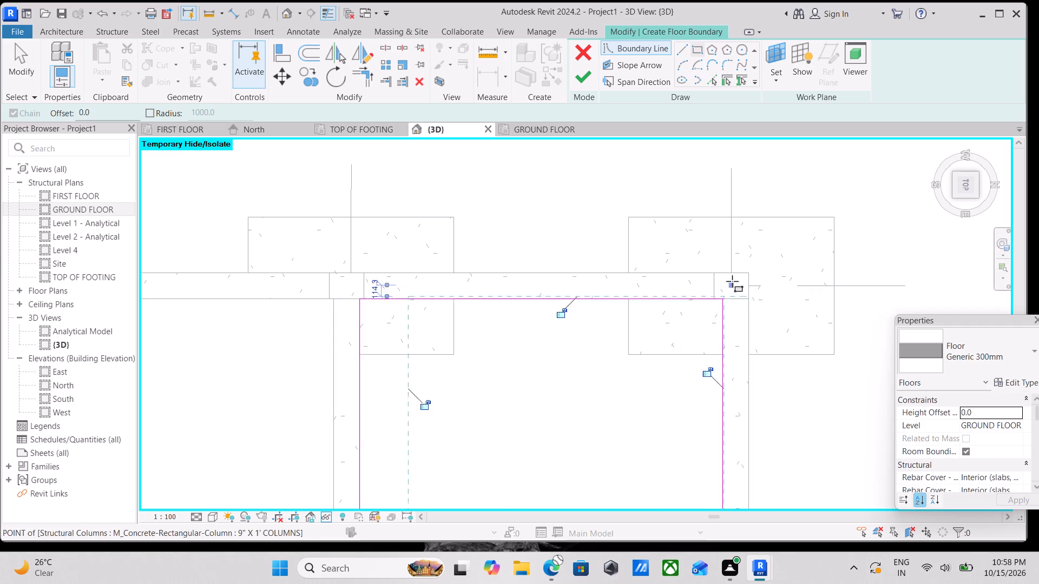
{"action": "scroll", "coordinate": [732, 281], "scroll_direction": "down", "scroll_amount": 3}
{"action": "scroll", "coordinate": [833, 256], "scroll_direction": "down", "scroll_amount": 4}
{"action": "scroll", "coordinate": [600, 341], "scroll_direction": "up", "scroll_amount": 3}
{"action": "scroll", "coordinate": [714, 231], "scroll_direction": "down", "scroll_amount": 7}
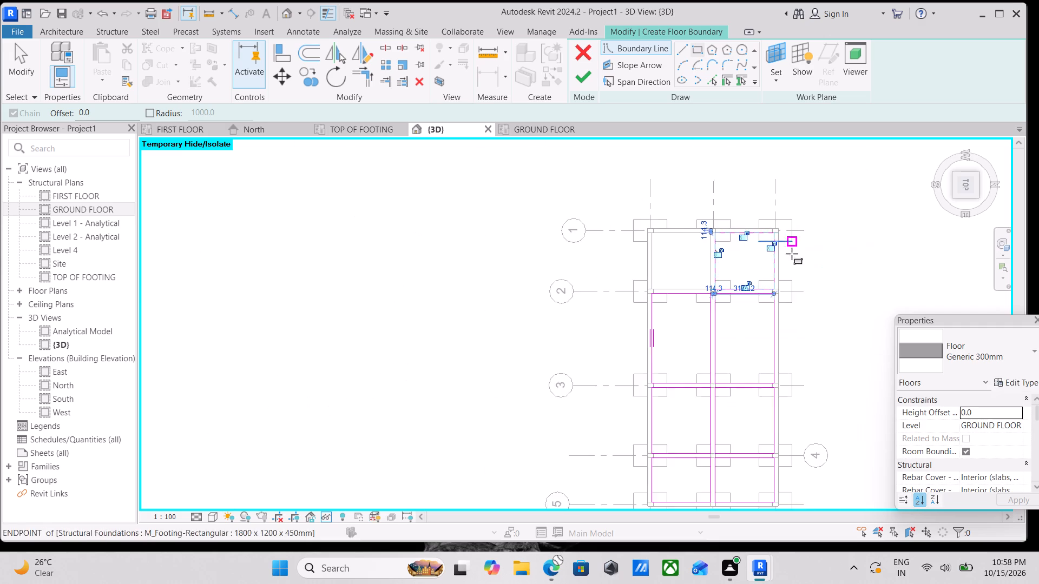
{"action": "scroll", "coordinate": [793, 261], "scroll_direction": "down", "scroll_amount": 2}
{"action": "middle_click_drag", "start_coordinate": [793, 263], "coordinate": [759, 202]}
{"action": "left_click", "coordinate": [589, 77]}
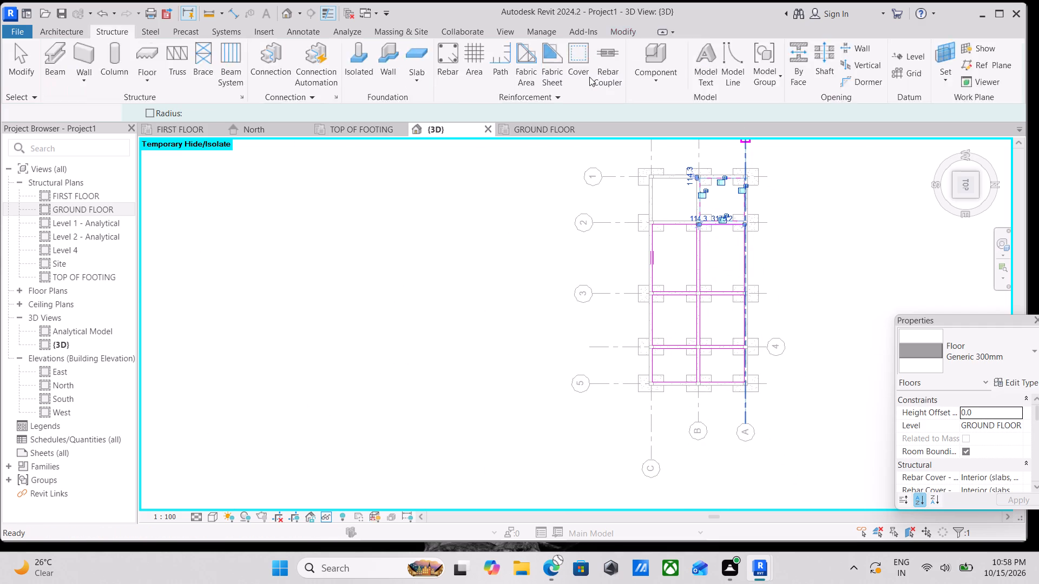
Check the extent of the separate floor panel between grids B–C and 1–2 from the top, leaving nothing selected.
{"action": "scroll", "coordinate": [680, 231], "scroll_direction": "up", "scroll_amount": 3}
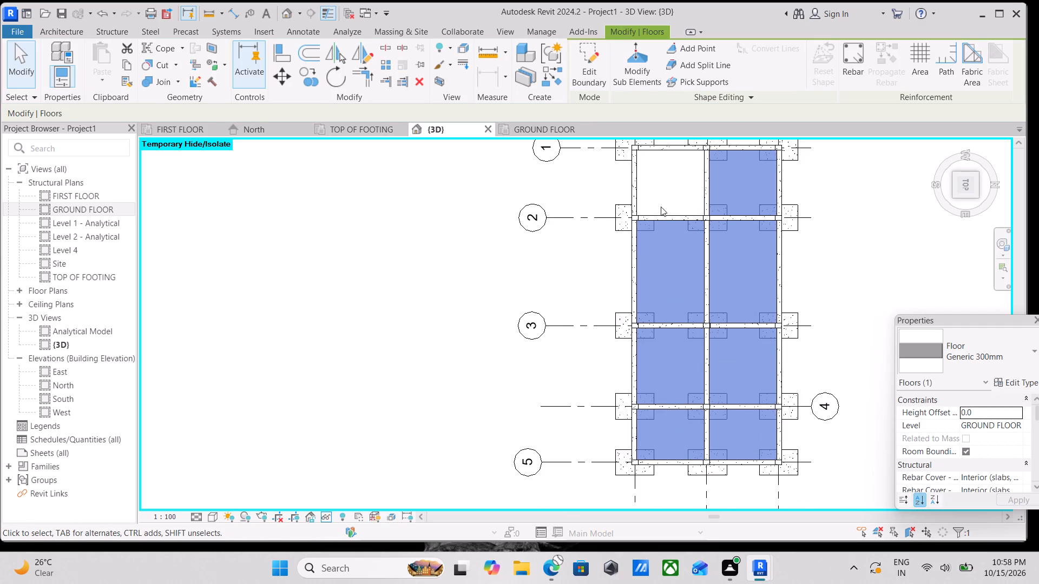
{"action": "left_click", "coordinate": [662, 213]}
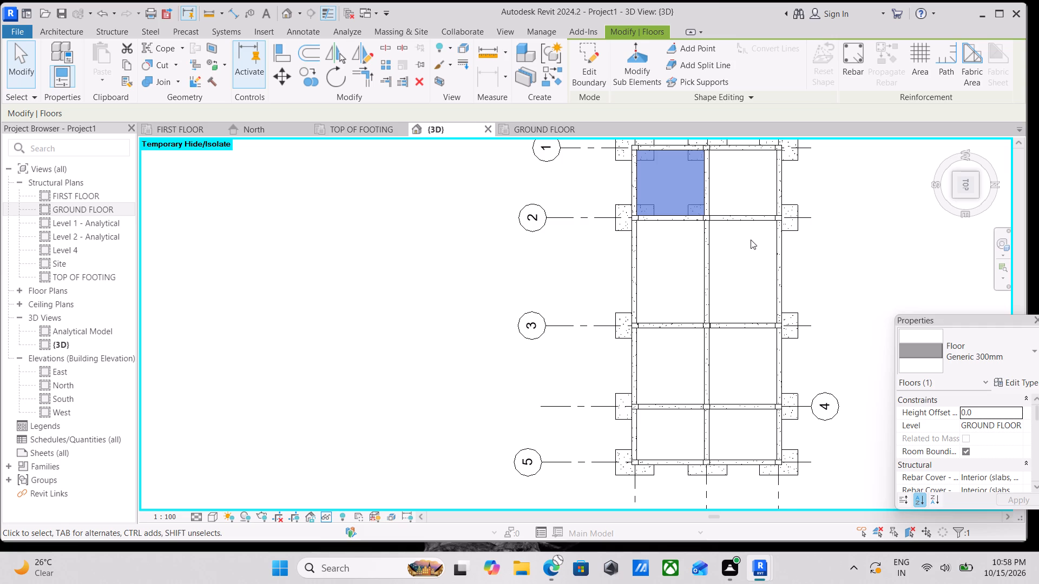
{"action": "scroll", "coordinate": [766, 226], "scroll_direction": "down", "scroll_amount": 2}
{"action": "scroll", "coordinate": [765, 230], "scroll_direction": "up", "scroll_amount": 3}
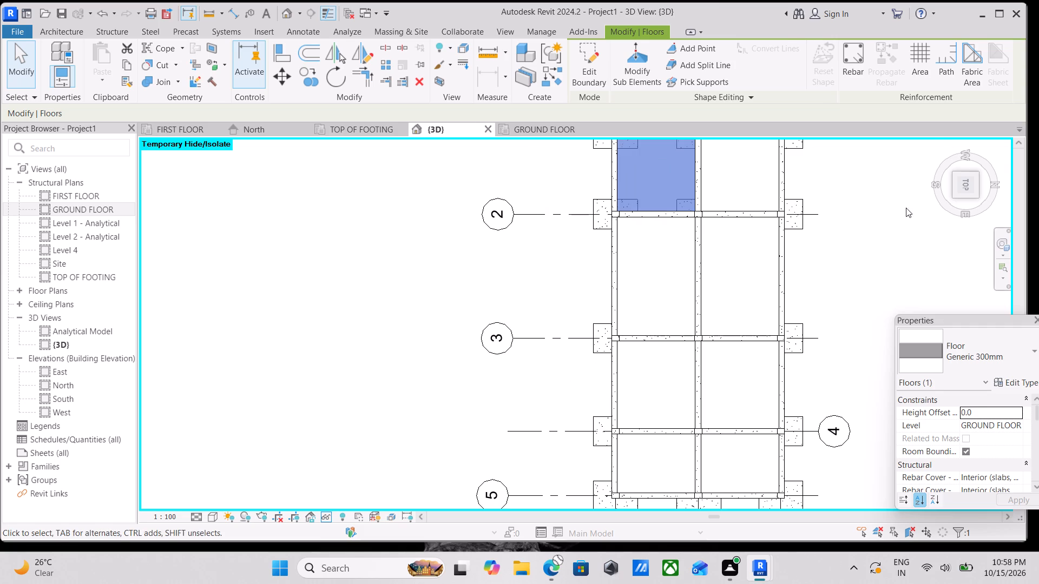
{"action": "key", "text": "Escape"}
Inspect the ground-floor slabs against the beams and columns in oblique 3D views, including the beam-column corners.
{"action": "left_click", "coordinate": [956, 195]}
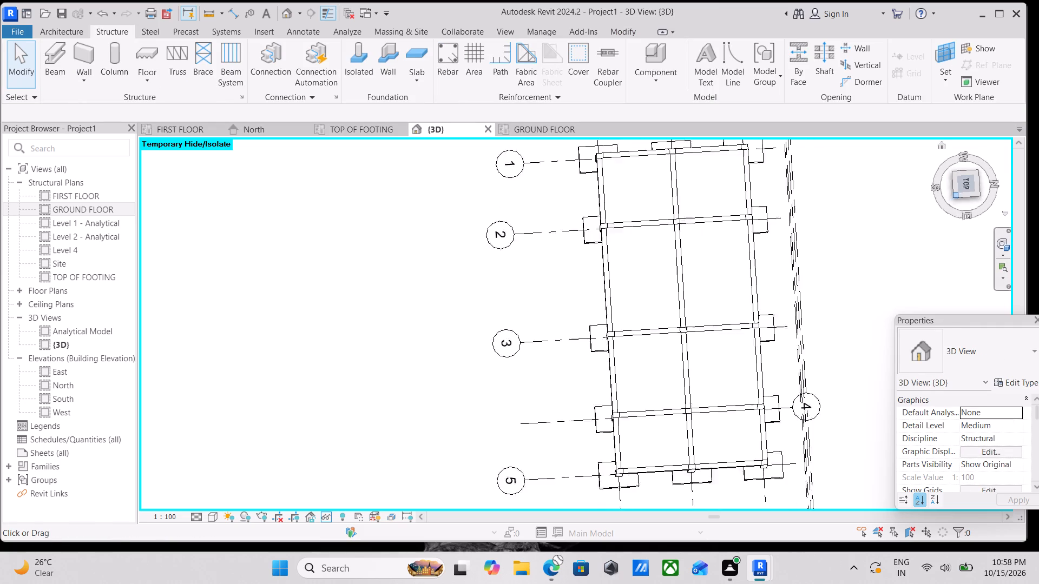
{"action": "scroll", "coordinate": [760, 313], "scroll_direction": "up", "scroll_amount": 3}
{"action": "scroll", "coordinate": [618, 370], "scroll_direction": "up", "scroll_amount": 11}
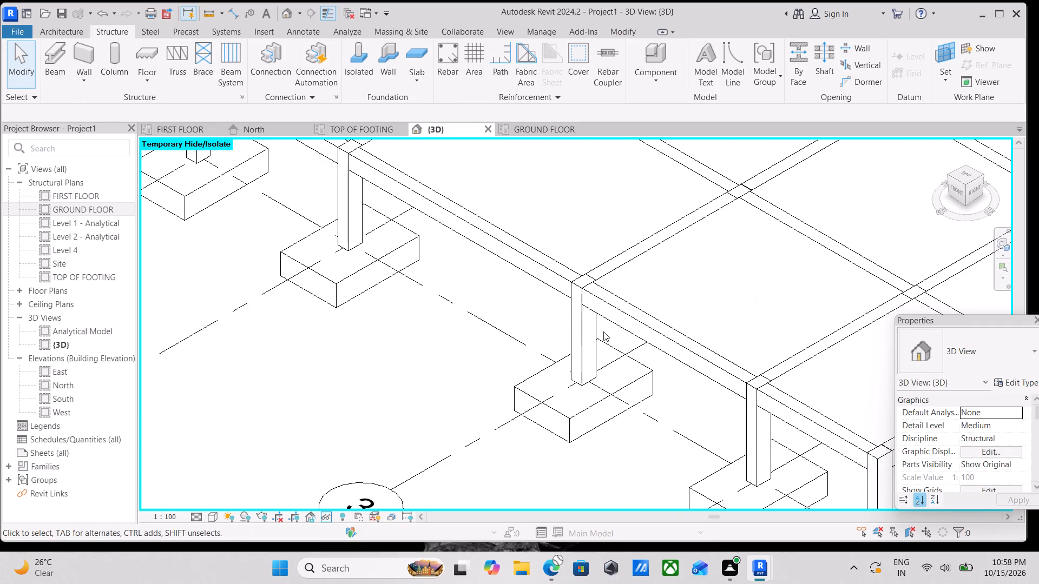
{"action": "scroll", "coordinate": [608, 324], "scroll_direction": "up", "scroll_amount": 4}
{"action": "scroll", "coordinate": [680, 296], "scroll_direction": "down", "scroll_amount": 4}
{"action": "middle_click_drag", "start_coordinate": [686, 292], "coordinate": [751, 154], "text": "shift"}
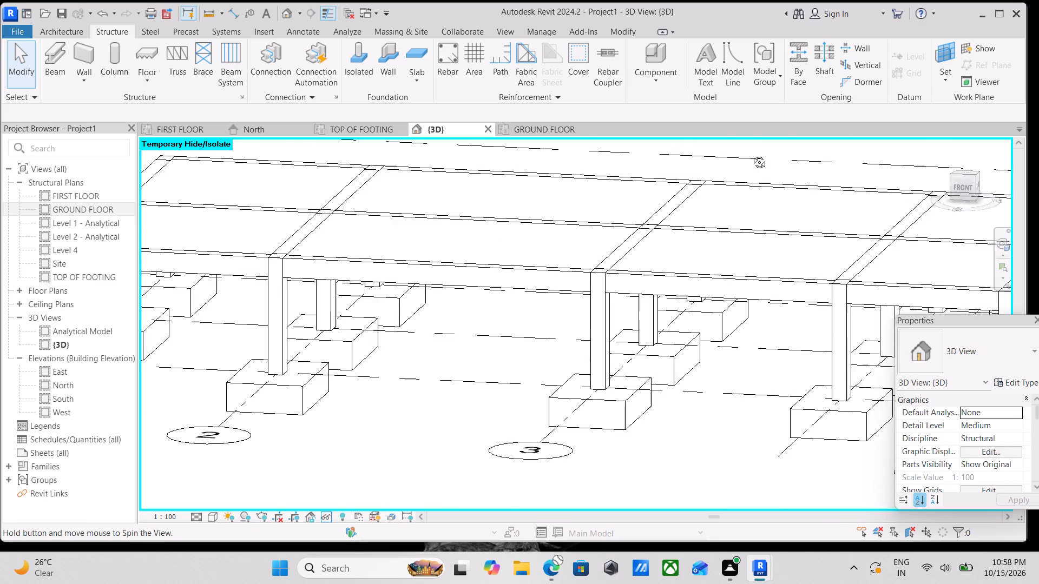
{"action": "middle_click_drag", "start_coordinate": [751, 154], "coordinate": [787, 263], "text": "shift"}
{"action": "scroll", "coordinate": [669, 225], "scroll_direction": "up", "scroll_amount": 1}
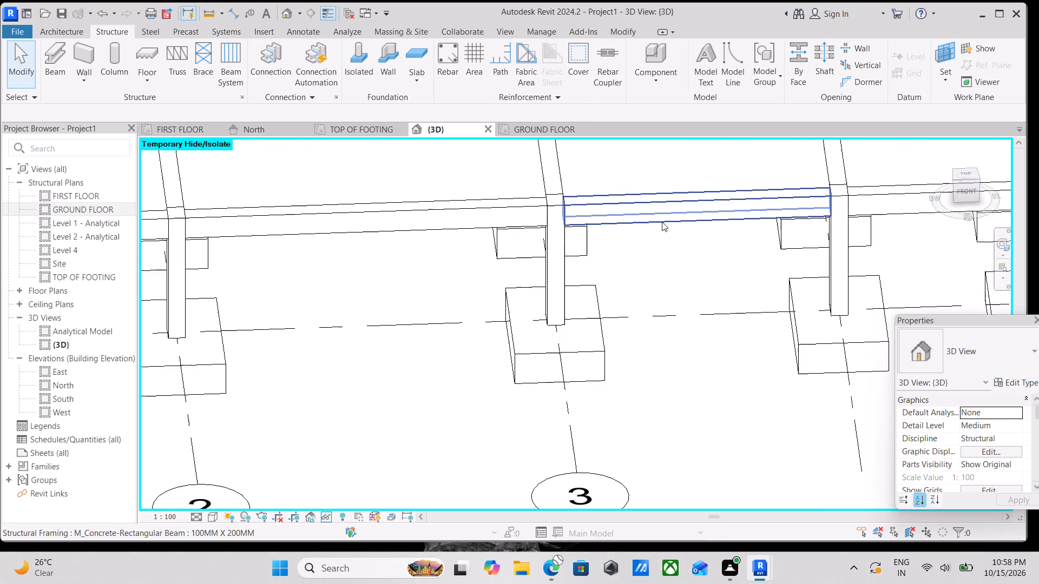
{"action": "scroll", "coordinate": [662, 222], "scroll_direction": "down", "scroll_amount": 6}
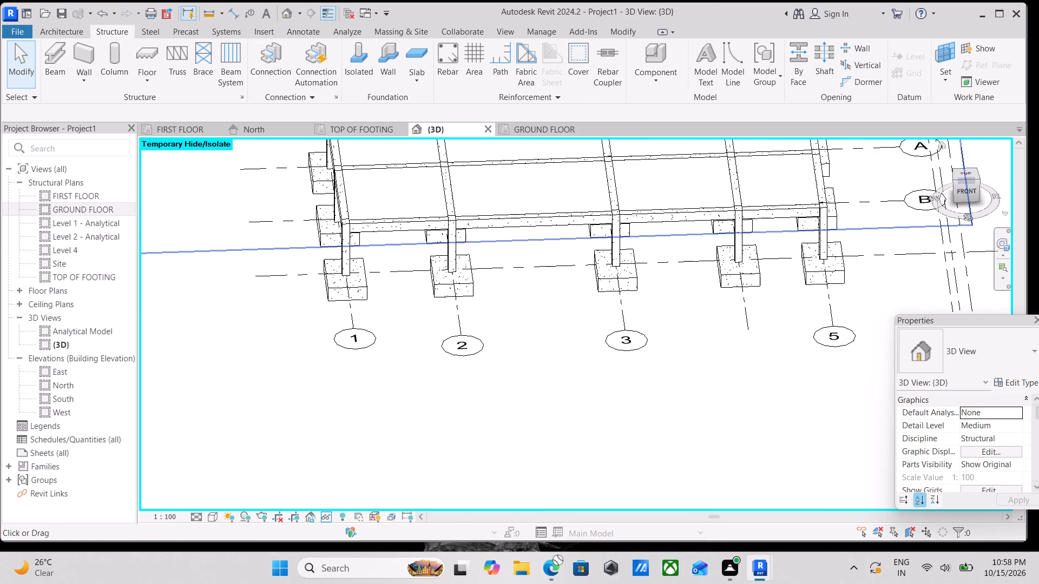
{"action": "left_click", "coordinate": [979, 178]}
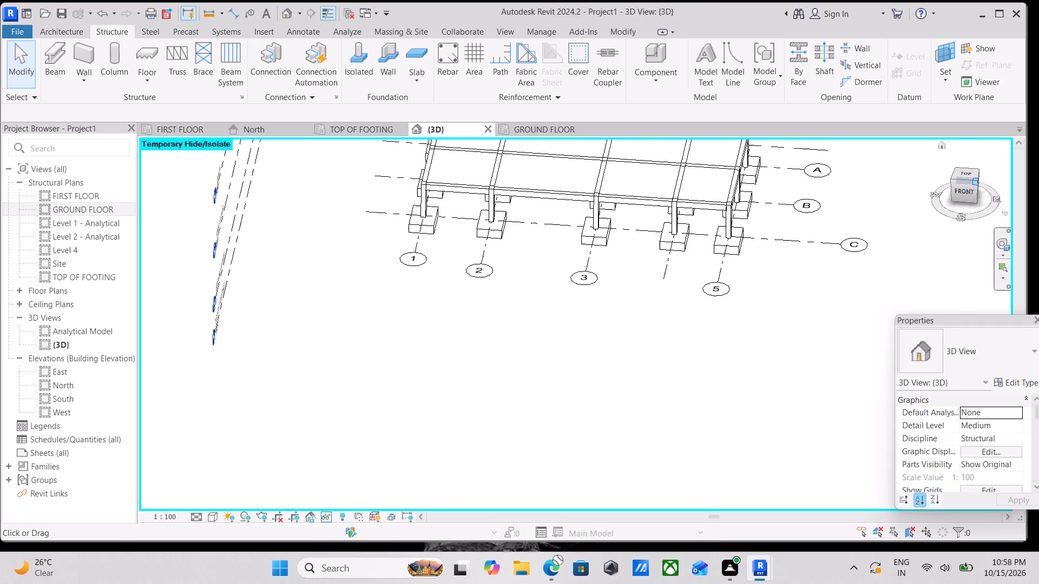
{"action": "scroll", "coordinate": [795, 271], "scroll_direction": "up", "scroll_amount": 9}
{"action": "scroll", "coordinate": [567, 350], "scroll_direction": "up", "scroll_amount": 4}
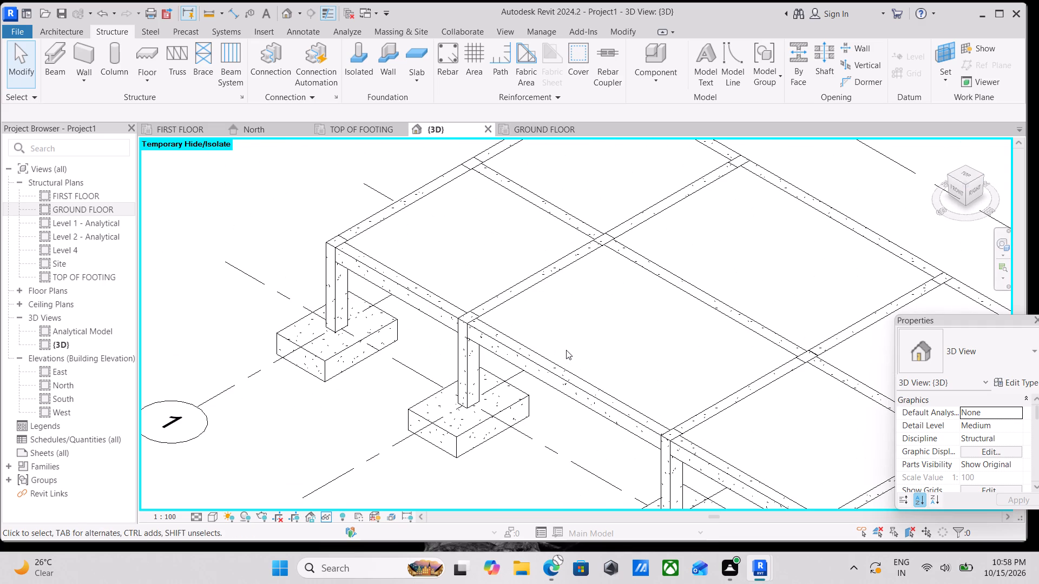
{"action": "scroll", "coordinate": [527, 361], "scroll_direction": "down", "scroll_amount": 3}
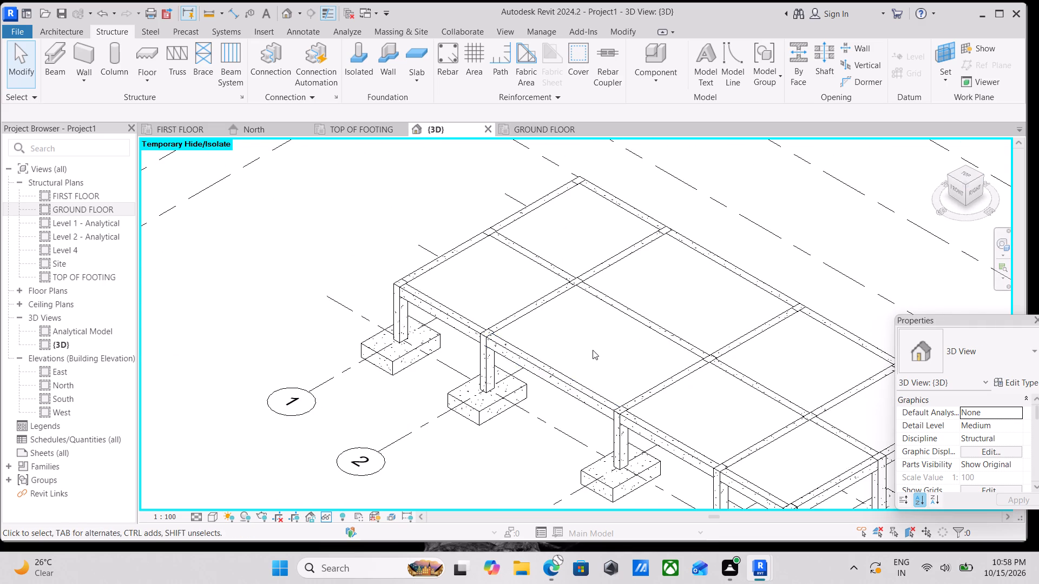
{"action": "scroll", "coordinate": [594, 350], "scroll_direction": "down", "scroll_amount": 3}
{"action": "scroll", "coordinate": [743, 321], "scroll_direction": "up", "scroll_amount": 3}
{"action": "scroll", "coordinate": [557, 317], "scroll_direction": "up", "scroll_amount": 7}
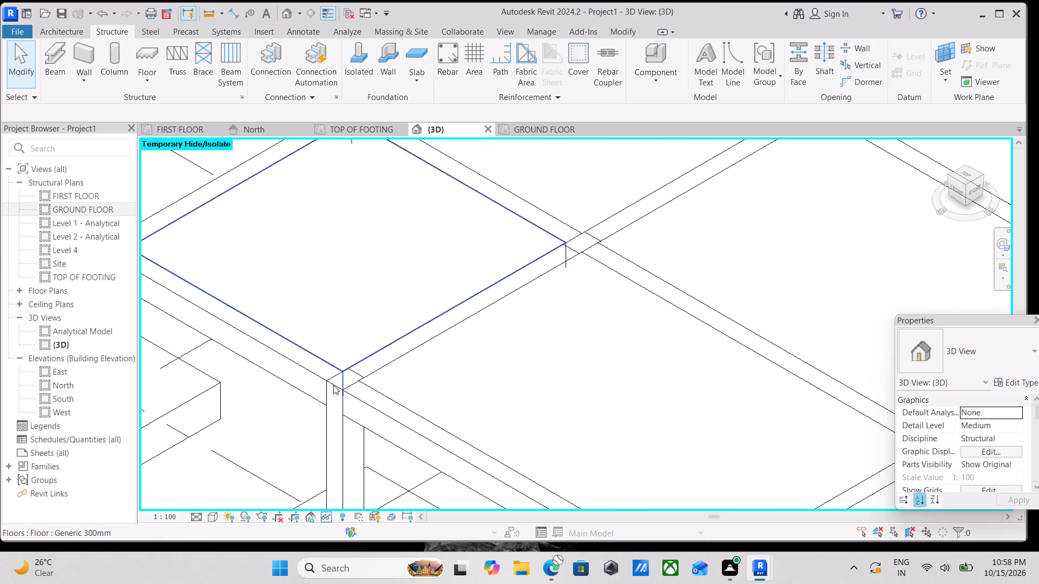
Check the ground-floor slabs, beams and columns from the top, right and front views of the 3D model.
{"action": "scroll", "coordinate": [320, 400], "scroll_direction": "up", "scroll_amount": 3}
{"action": "scroll", "coordinate": [500, 311], "scroll_direction": "down", "scroll_amount": 6}
{"action": "scroll", "coordinate": [678, 308], "scroll_direction": "down", "scroll_amount": 5}
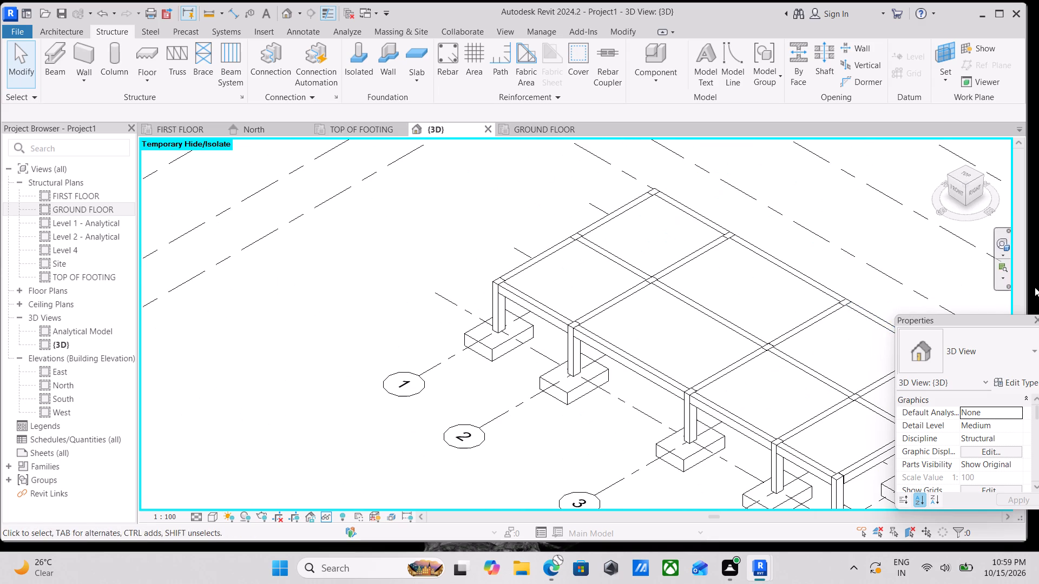
{"action": "left_click", "coordinate": [968, 175]}
{"action": "scroll", "coordinate": [634, 253], "scroll_direction": "up", "scroll_amount": 3}
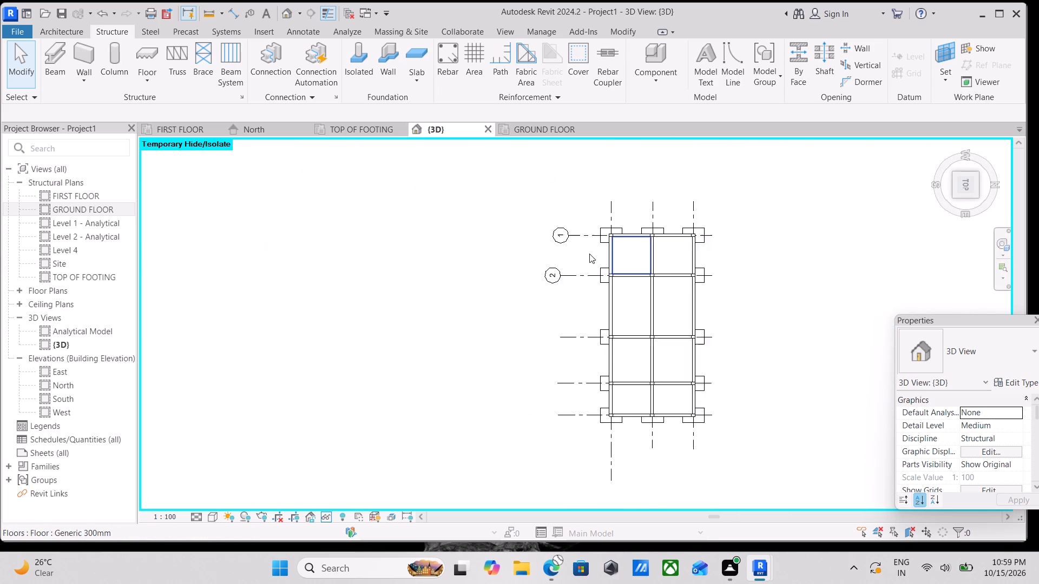
{"action": "scroll", "coordinate": [589, 254], "scroll_direction": "up", "scroll_amount": 9}
{"action": "middle_click_drag", "start_coordinate": [650, 193], "coordinate": [652, 335]}
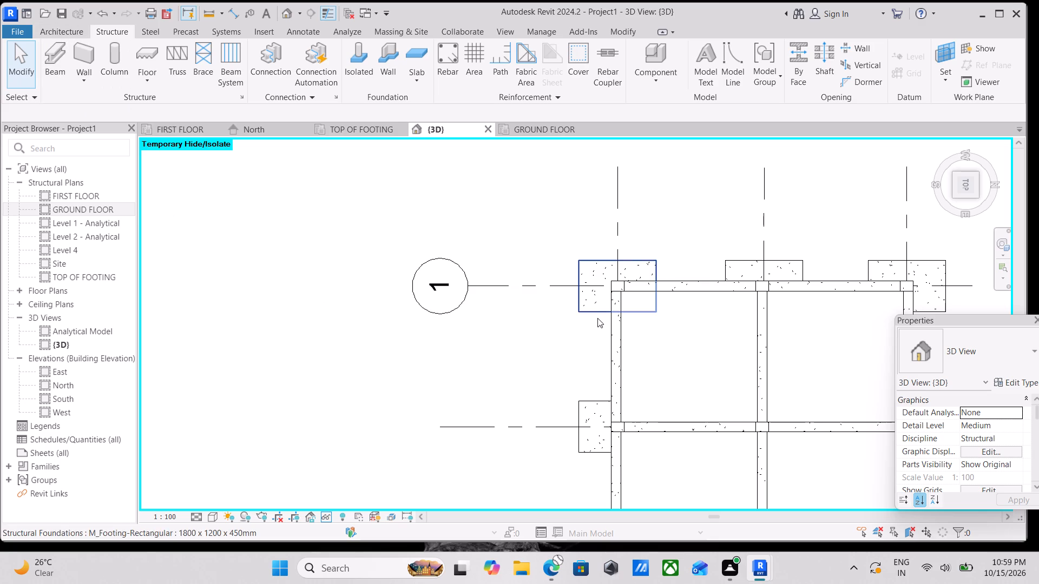
{"action": "scroll", "coordinate": [627, 284], "scroll_direction": "down", "scroll_amount": 4}
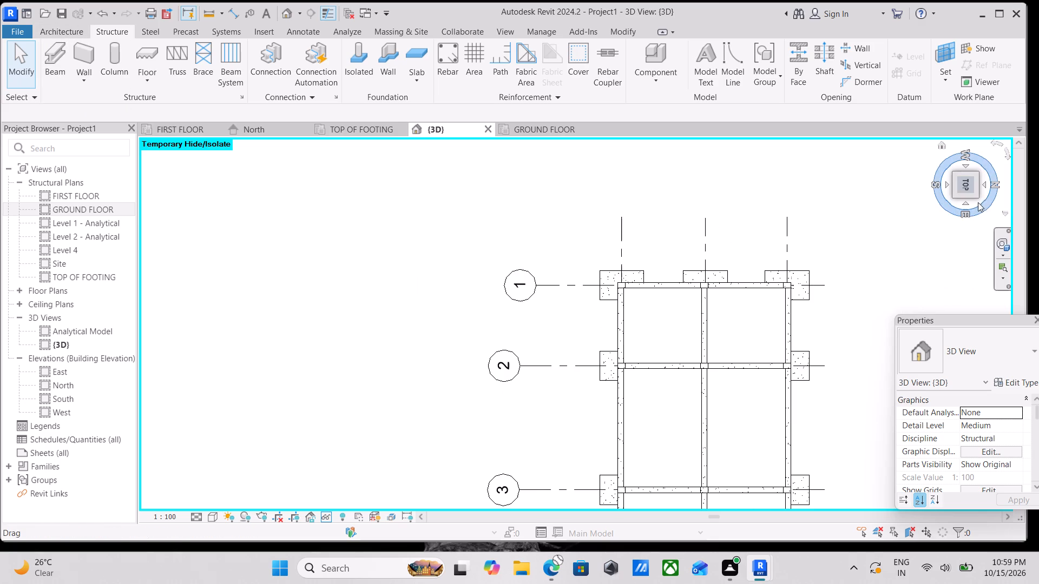
{"action": "left_click", "coordinate": [968, 195]}
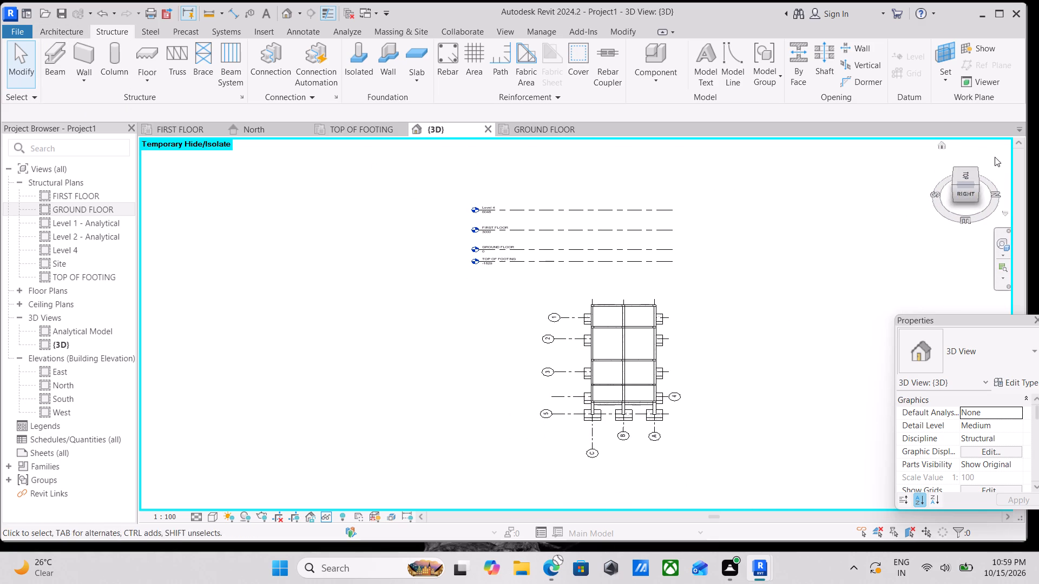
{"action": "left_click", "coordinate": [965, 198]}
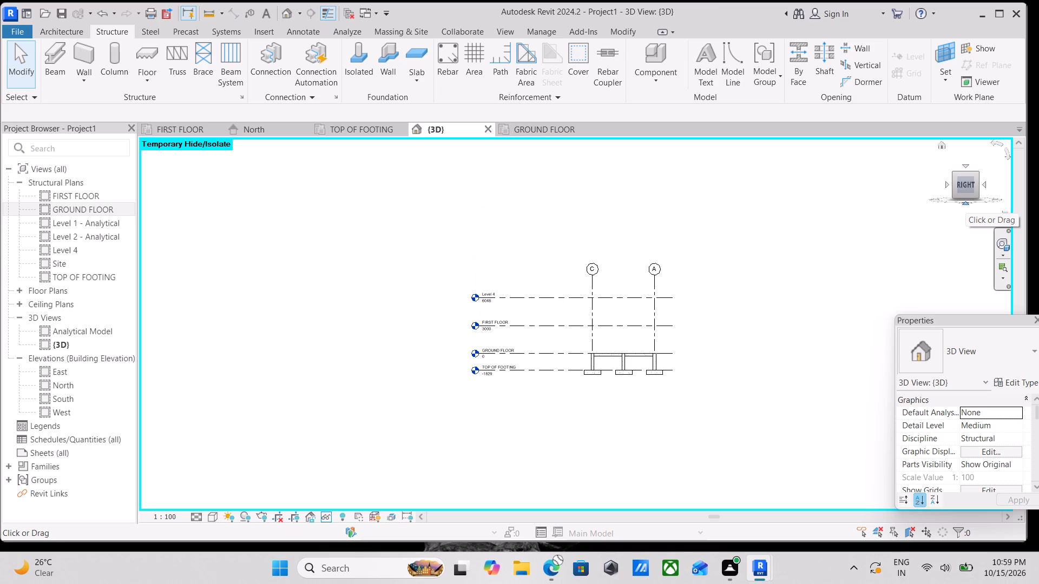
{"action": "left_click", "coordinate": [964, 187]}
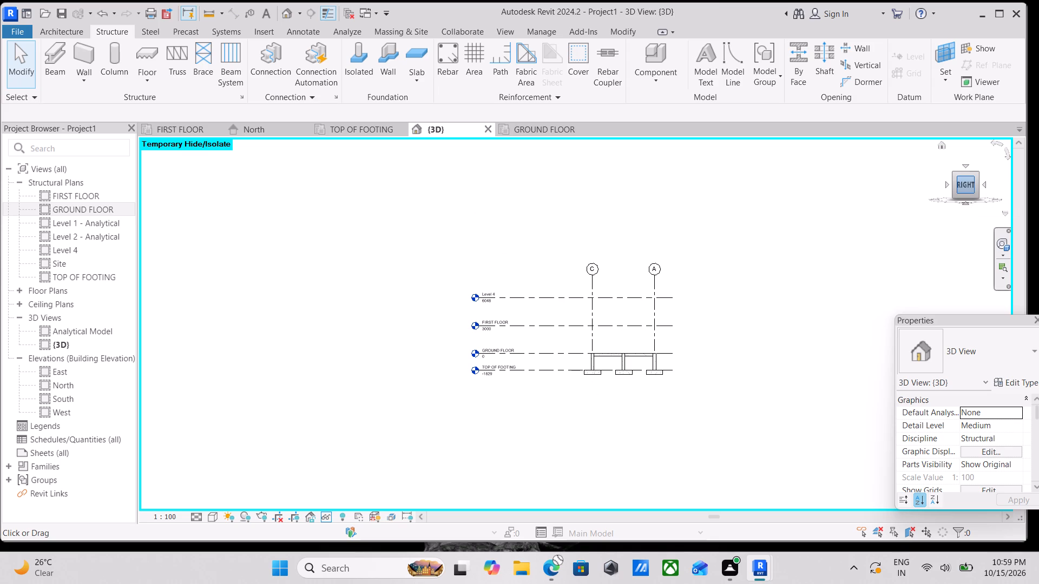
{"action": "scroll", "coordinate": [964, 190], "scroll_direction": "up", "scroll_amount": 3}
{"action": "left_click", "coordinate": [946, 185]}
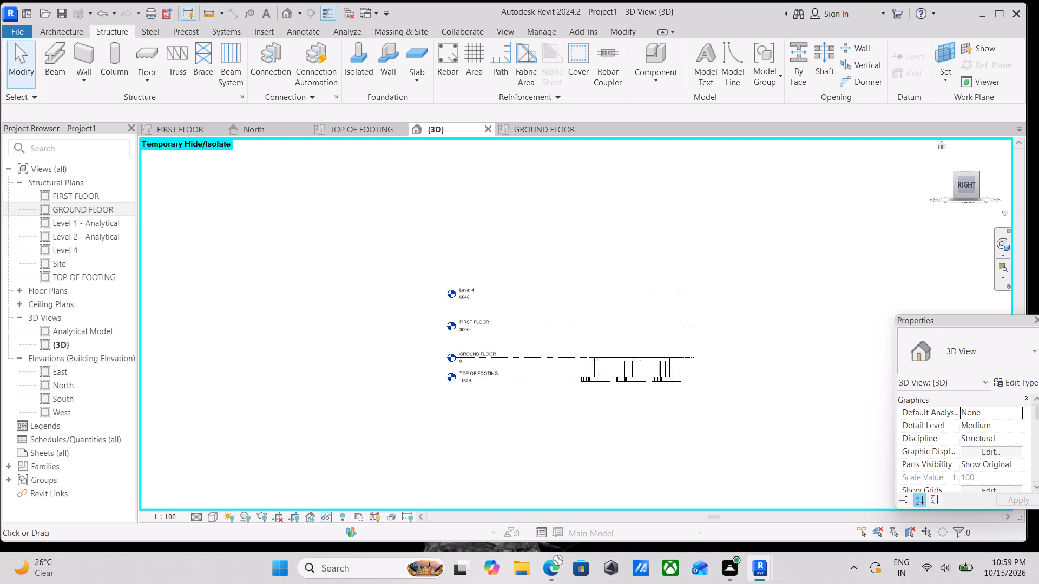
{"action": "scroll", "coordinate": [589, 415], "scroll_direction": "up", "scroll_amount": 5}
{"action": "scroll", "coordinate": [522, 380], "scroll_direction": "up", "scroll_amount": 4}
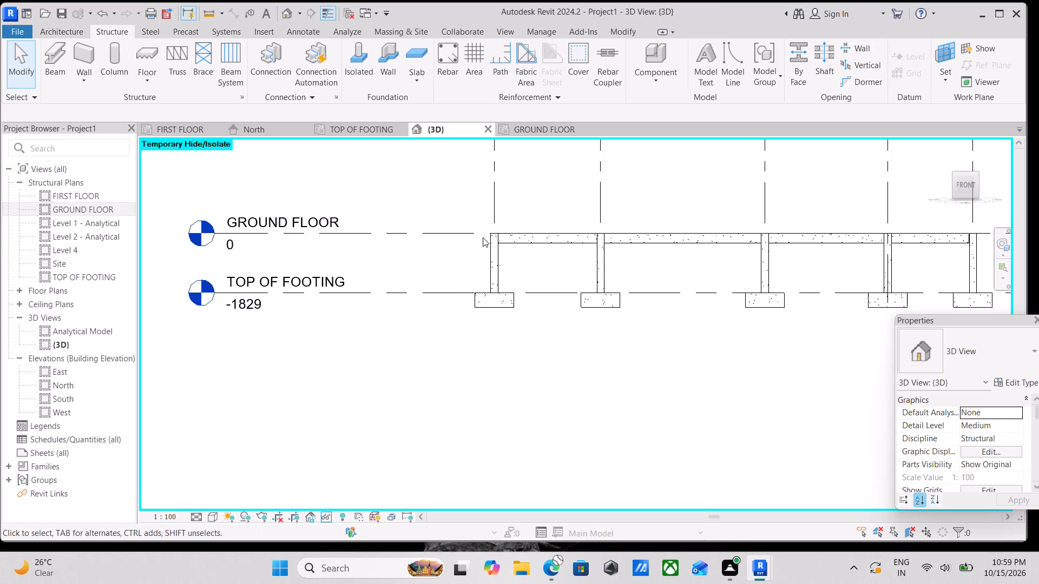
Copy all structural columns between TOP OF FOOTING and GROUND FLOOR, filtering out the grids, and paste them aligned to the FIRST FLOOR level.
{"action": "left_click_drag", "start_coordinate": [479, 256], "coordinate": [970, 266]}
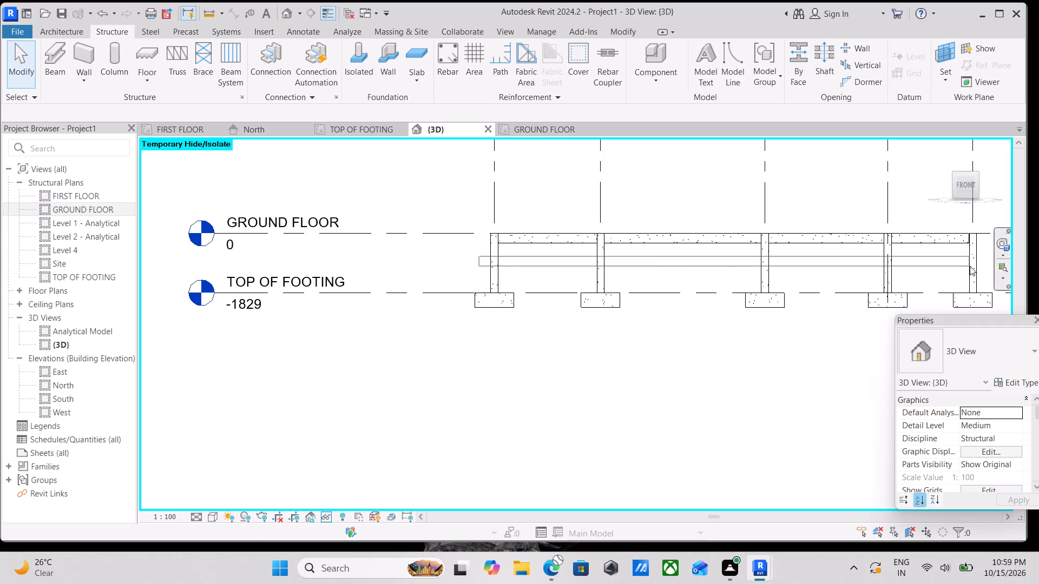
{"action": "left_click_drag", "start_coordinate": [970, 266], "coordinate": [1038, 268]}
{"action": "scroll", "coordinate": [718, 288], "scroll_direction": "down", "scroll_amount": 3}
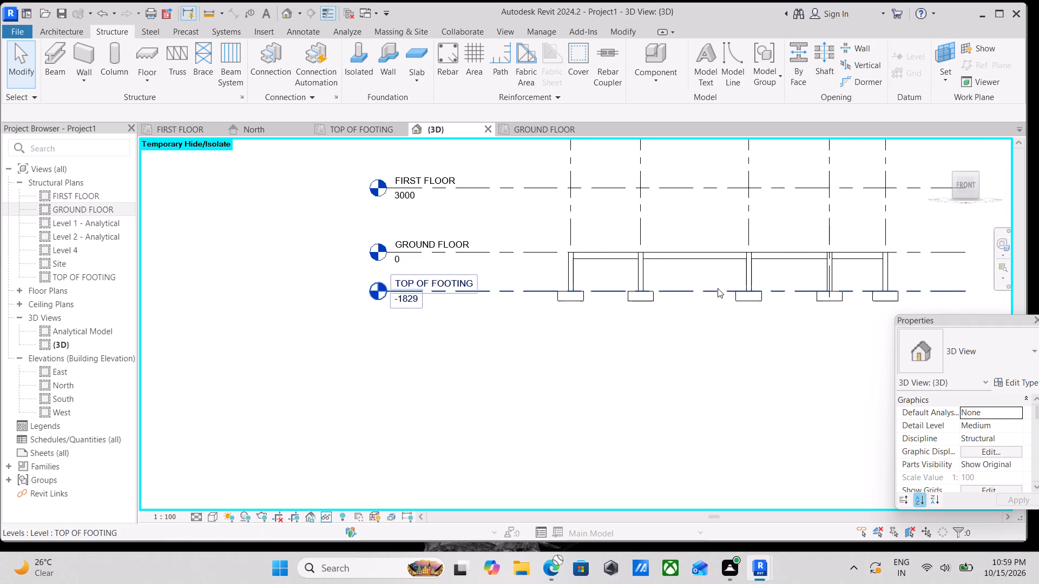
{"action": "scroll", "coordinate": [717, 292], "scroll_direction": "down", "scroll_amount": 3}
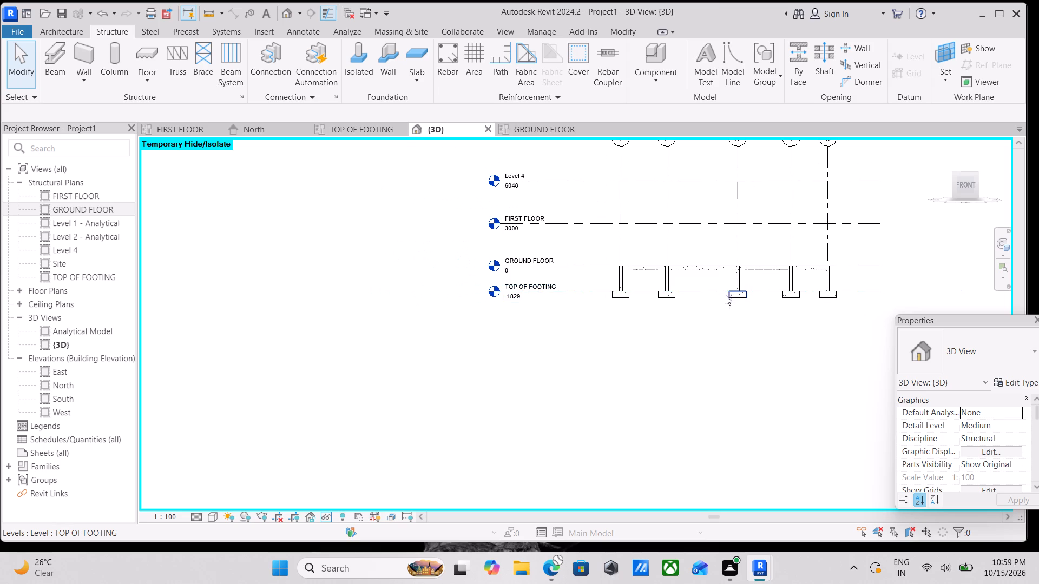
{"action": "scroll", "coordinate": [728, 311], "scroll_direction": "down", "scroll_amount": 1}
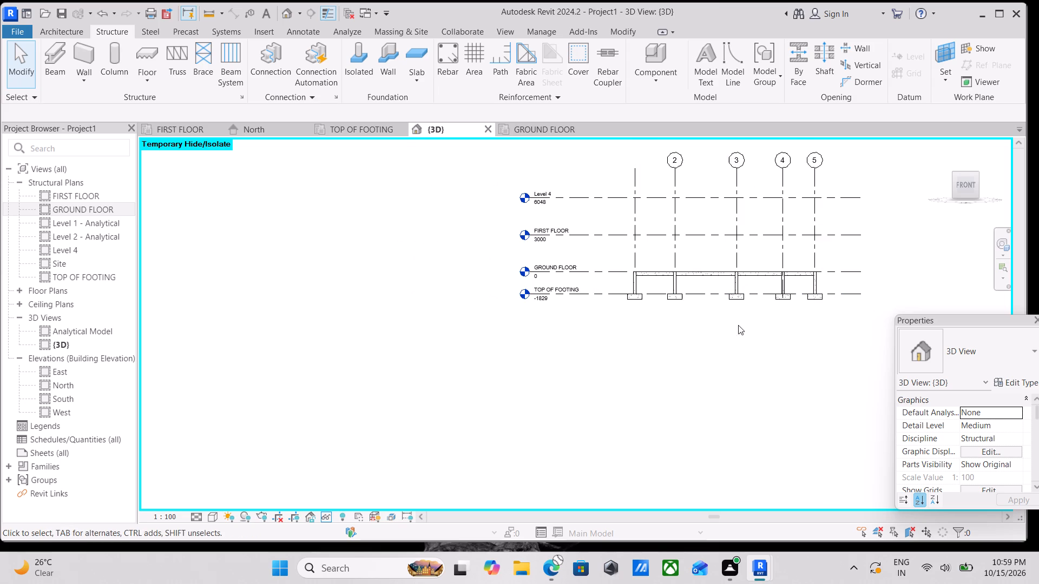
{"action": "scroll", "coordinate": [736, 325], "scroll_direction": "up", "scroll_amount": 3}
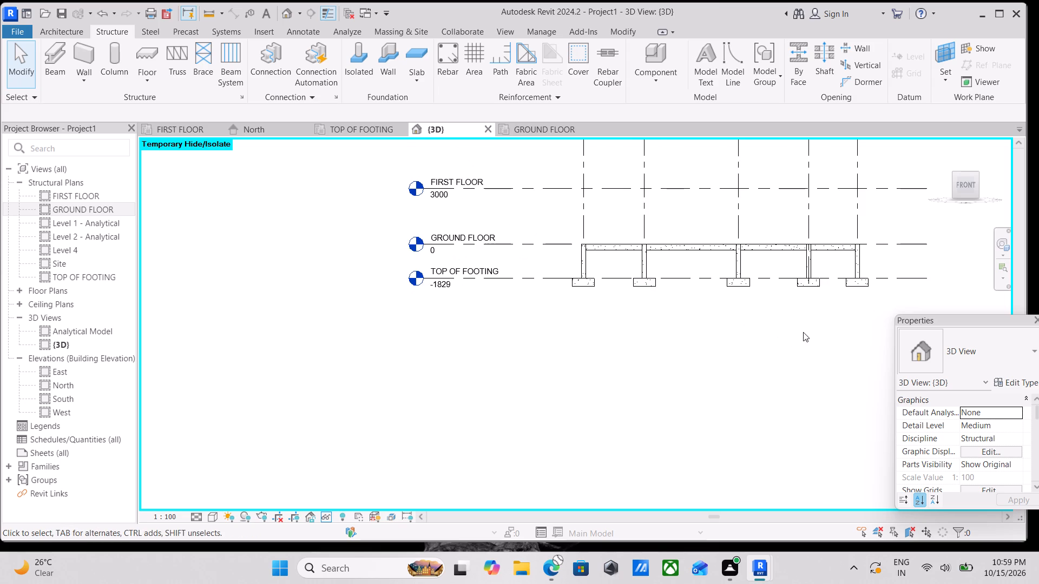
{"action": "scroll", "coordinate": [826, 315], "scroll_direction": "up", "scroll_amount": 1}
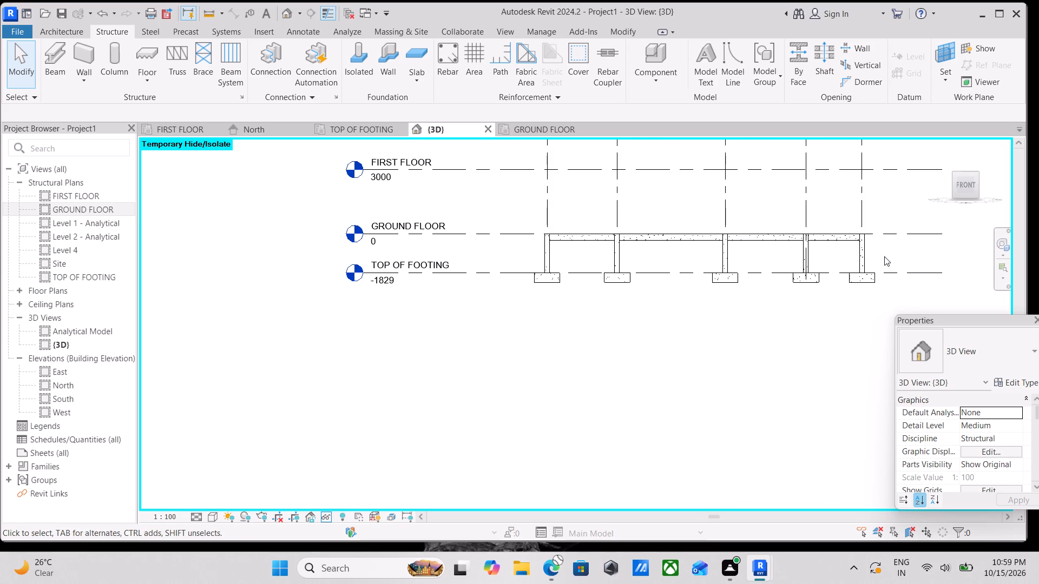
{"action": "left_click_drag", "start_coordinate": [884, 255], "coordinate": [597, 253]}
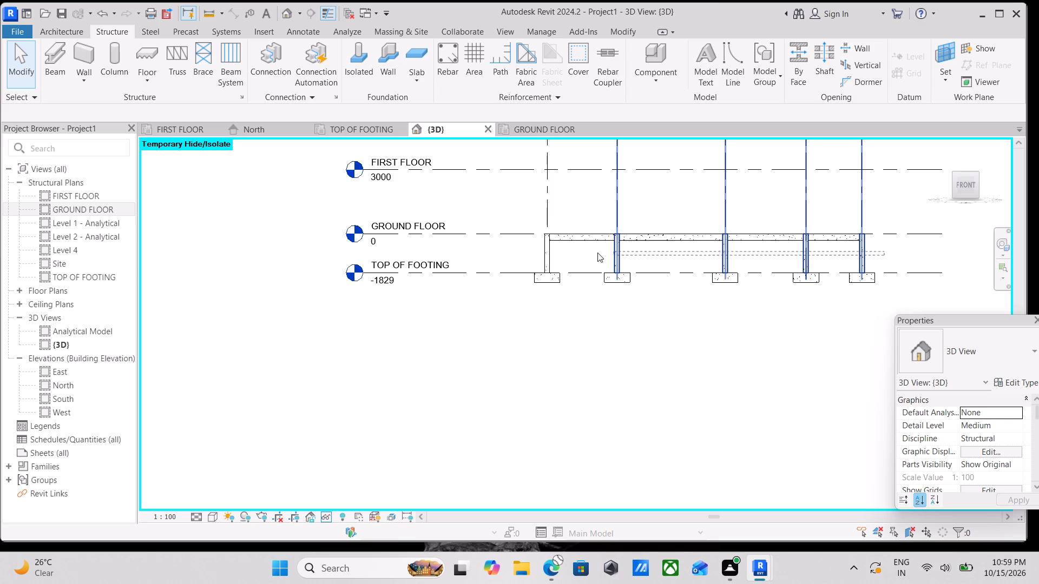
{"action": "left_click_drag", "start_coordinate": [597, 253], "coordinate": [535, 253]}
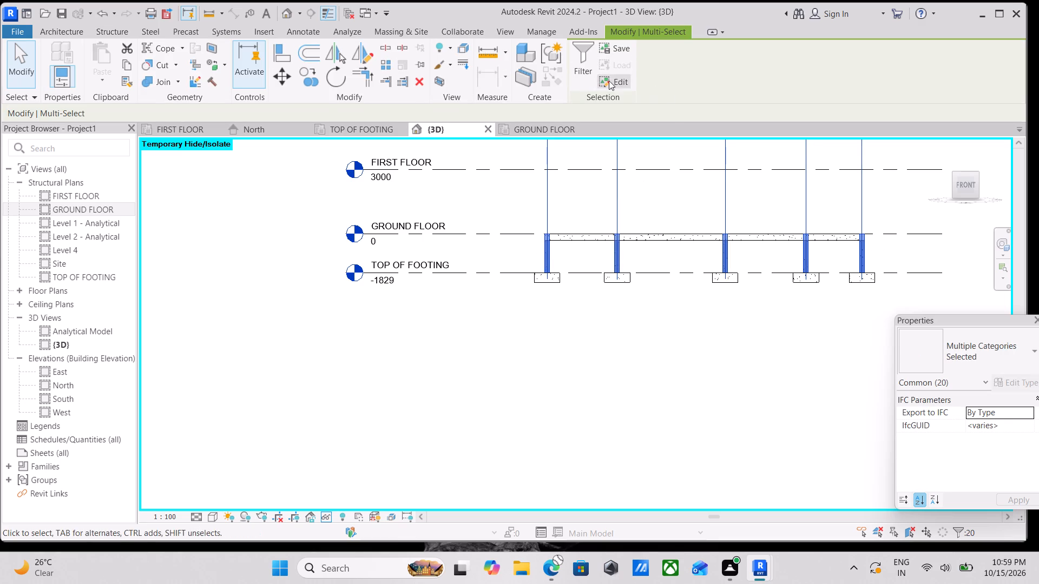
{"action": "left_click", "coordinate": [576, 67]}
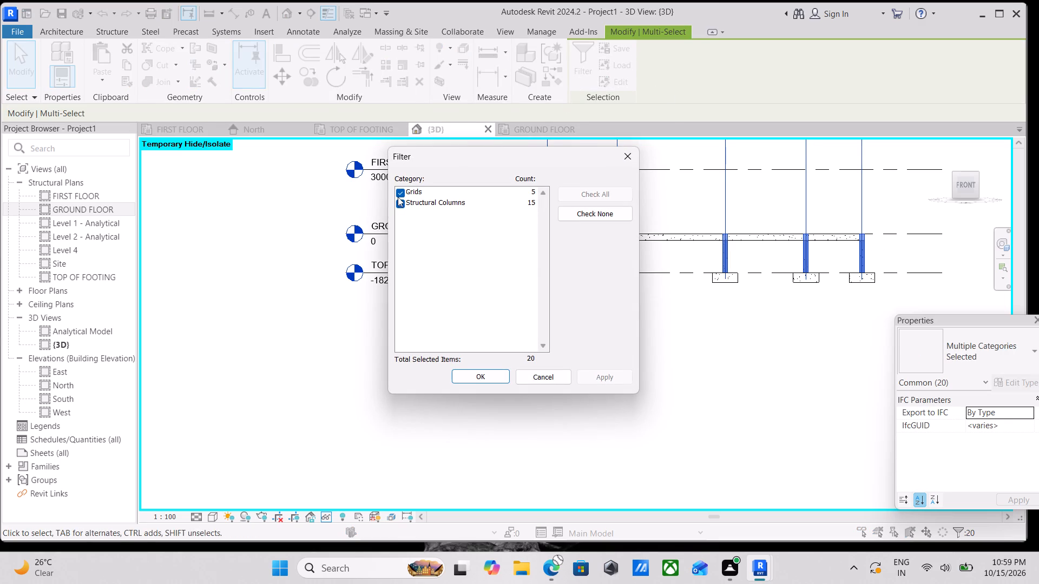
{"action": "left_click", "coordinate": [399, 191]}
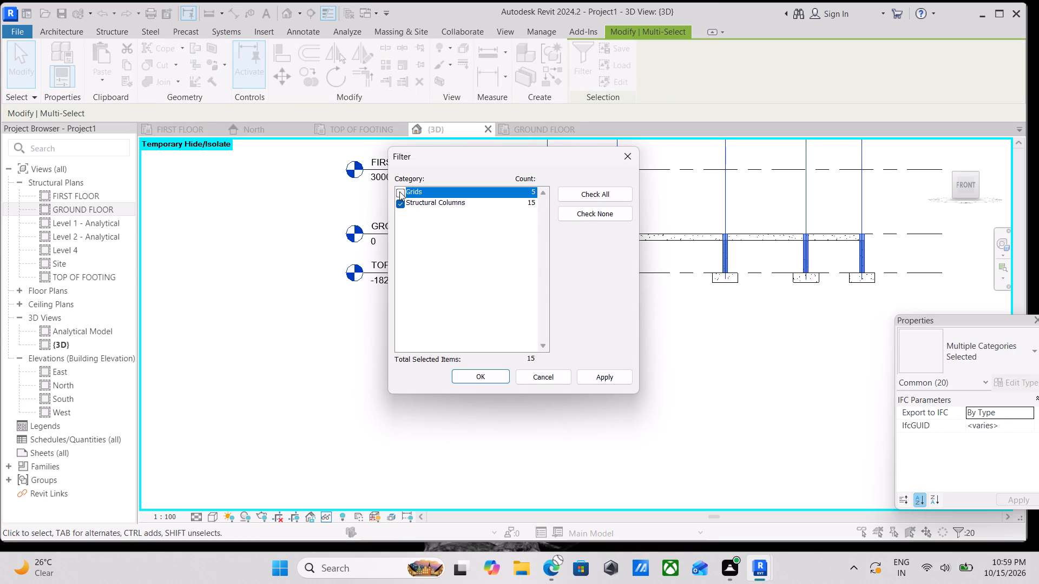
{"action": "left_click", "coordinate": [607, 374]}
{"action": "left_click", "coordinate": [474, 377]}
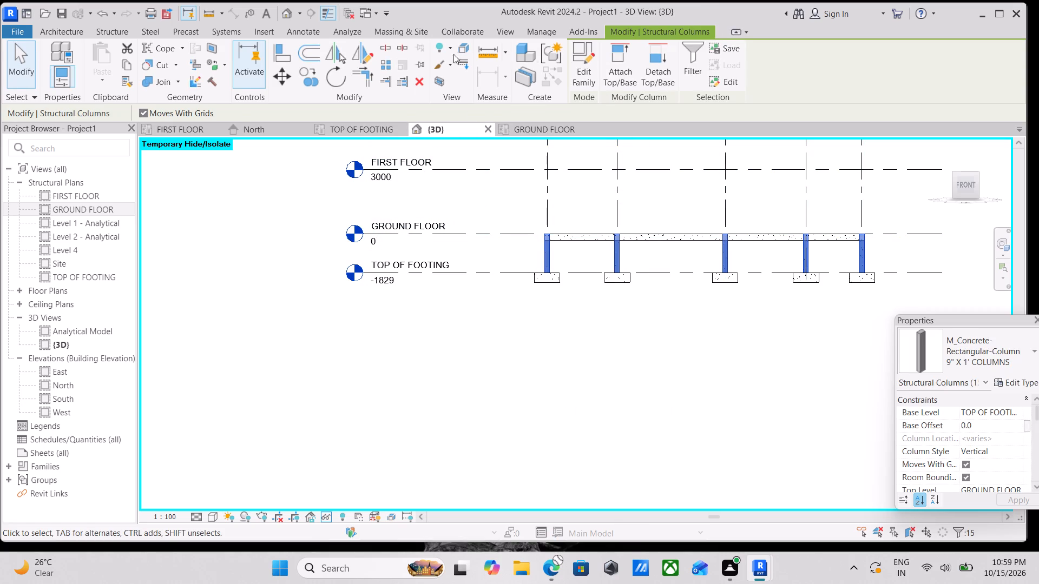
{"action": "left_click", "coordinate": [122, 68]}
{"action": "left_click", "coordinate": [104, 77]}
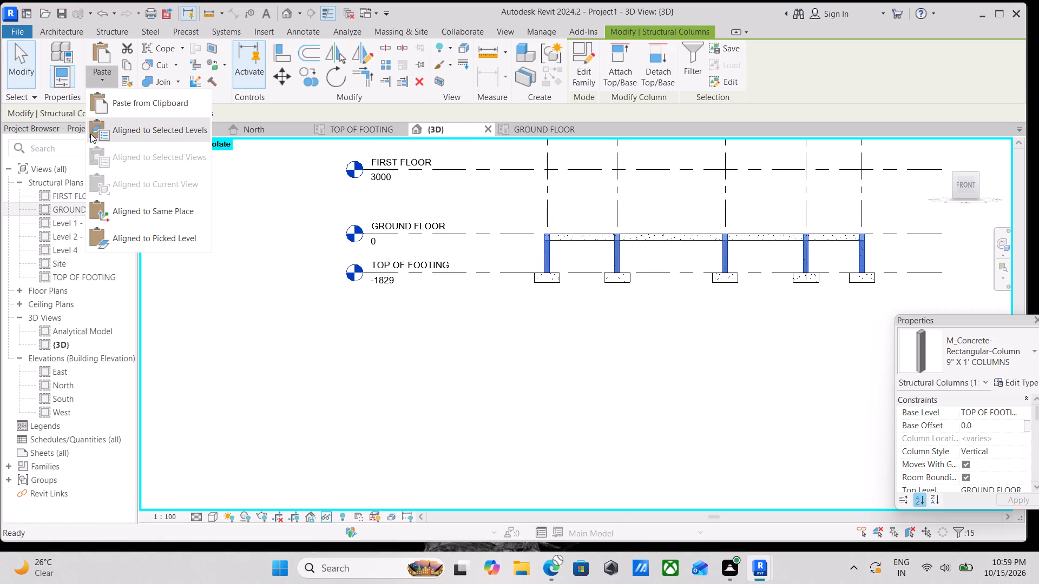
{"action": "left_click", "coordinate": [188, 130]}
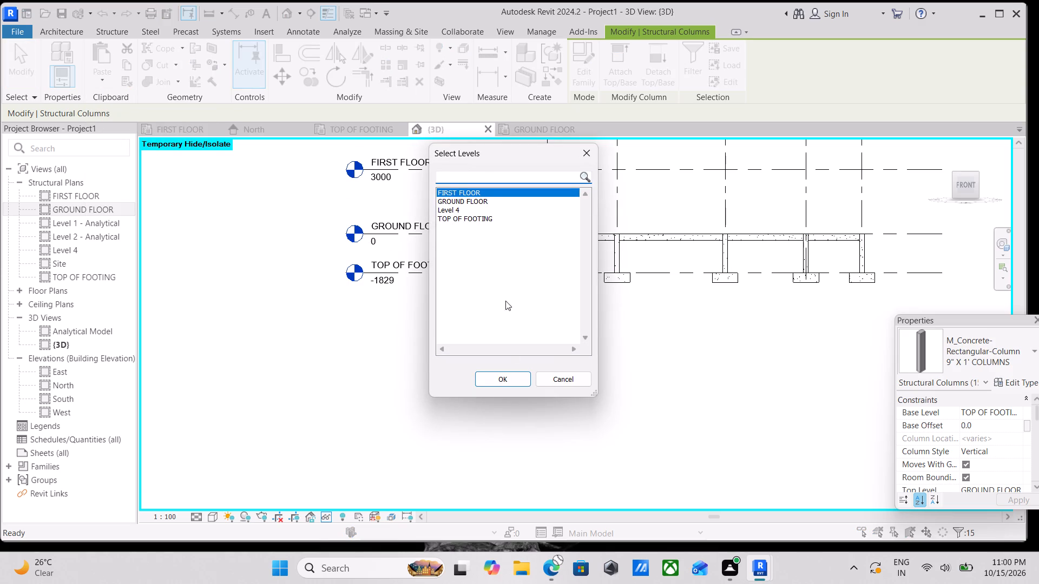
{"action": "left_click", "coordinate": [502, 377]}
Set the Base Offset of the pasted columns to 0 from GROUND FLOOR, leaving nothing selected.
{"action": "scroll", "coordinate": [745, 336], "scroll_direction": "down", "scroll_amount": 1}
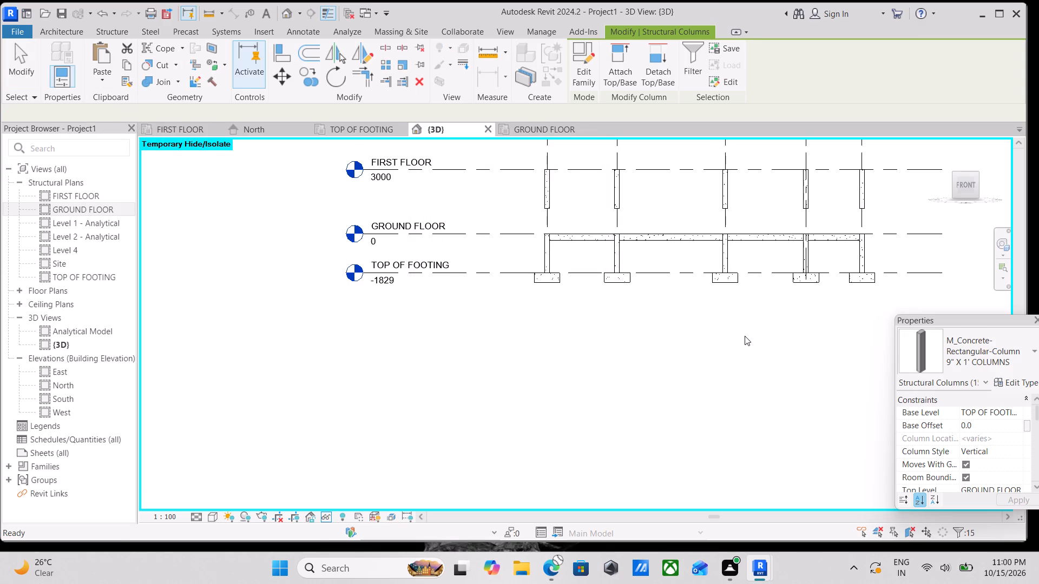
{"action": "scroll", "coordinate": [745, 336], "scroll_direction": "down", "scroll_amount": 2}
{"action": "middle_click_drag", "start_coordinate": [745, 336], "coordinate": [727, 374]}
{"action": "scroll", "coordinate": [605, 301], "scroll_direction": "up", "scroll_amount": 4}
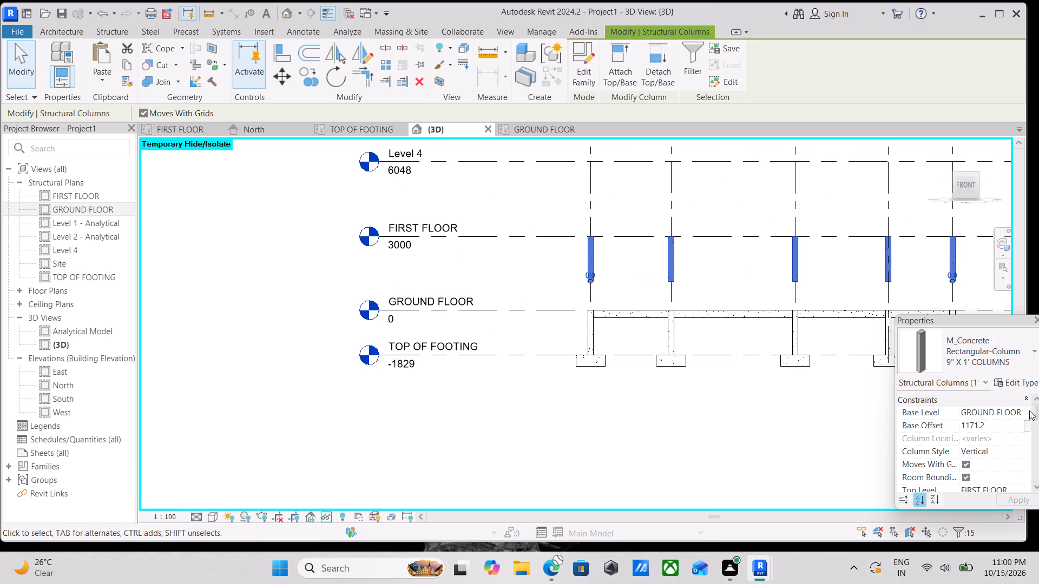
{"action": "scroll", "coordinate": [991, 420], "scroll_direction": "down", "scroll_amount": 1}
{"action": "scroll", "coordinate": [1006, 426], "scroll_direction": "up", "scroll_amount": 1}
{"action": "scroll", "coordinate": [991, 426], "scroll_direction": "down", "scroll_amount": 2}
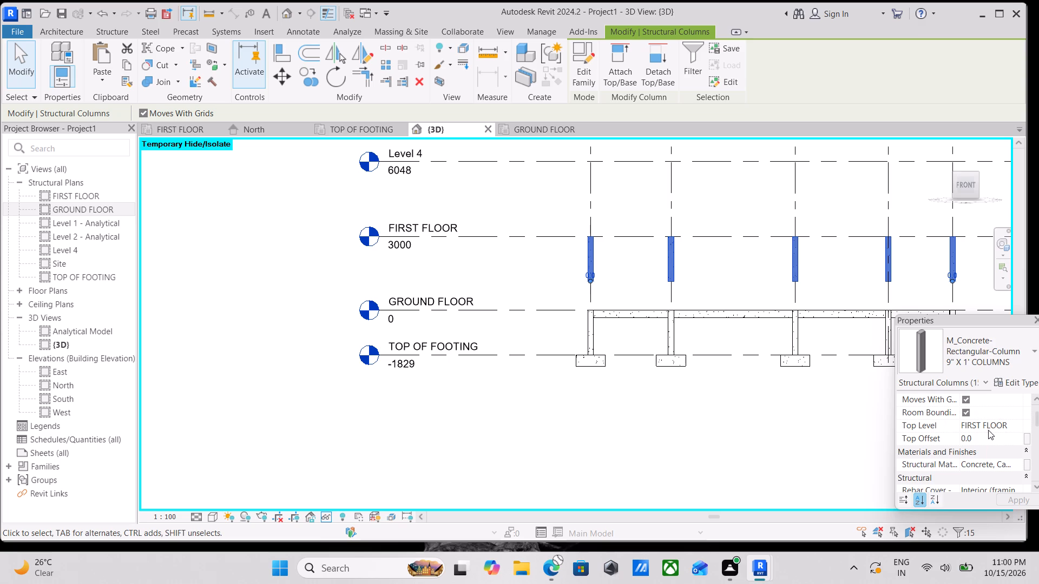
{"action": "scroll", "coordinate": [980, 452], "scroll_direction": "down", "scroll_amount": 1}
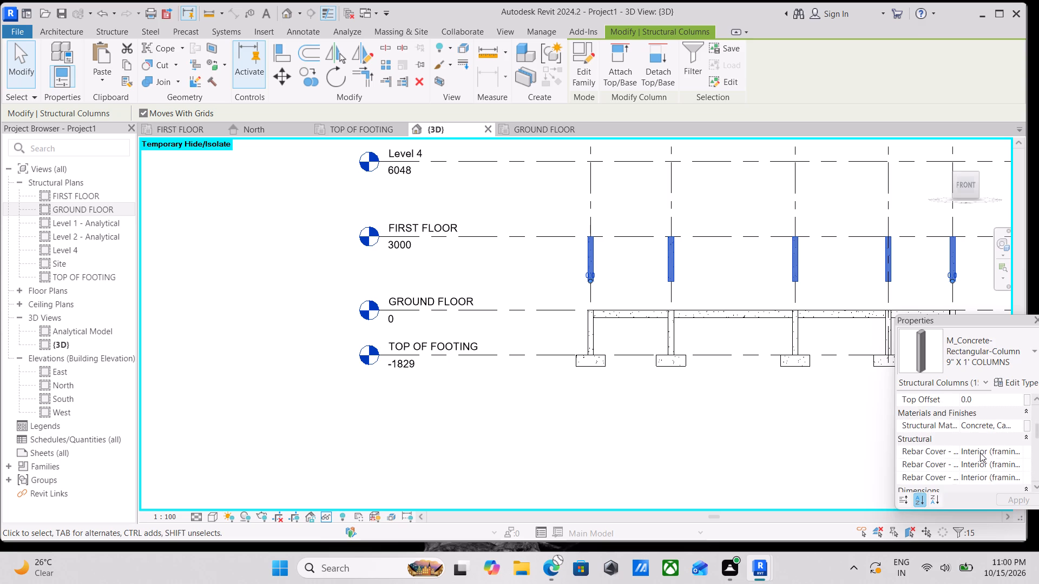
{"action": "scroll", "coordinate": [980, 453], "scroll_direction": "up", "scroll_amount": 3}
{"action": "left_click", "coordinate": [988, 425]}
{"action": "left_click_drag", "start_coordinate": [988, 425], "coordinate": [941, 425]}
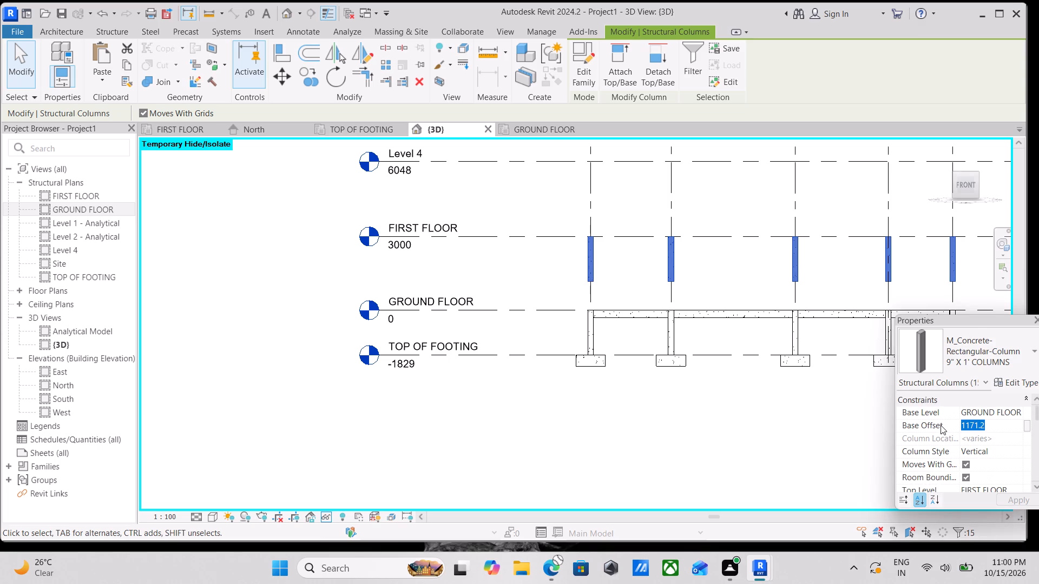
{"action": "key", "text": "0"}
{"action": "key", "text": "Return"}
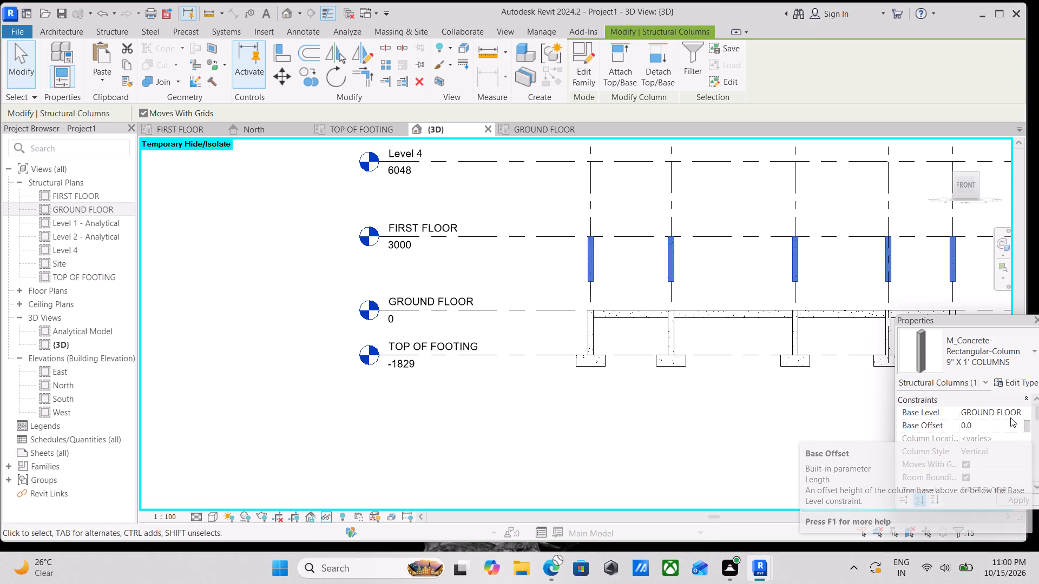
{"action": "scroll", "coordinate": [864, 342], "scroll_direction": "down", "scroll_amount": 1}
{"action": "scroll", "coordinate": [899, 307], "scroll_direction": "up", "scroll_amount": 3}
{"action": "scroll", "coordinate": [737, 285], "scroll_direction": "down", "scroll_amount": 2}
{"action": "middle_click_drag", "start_coordinate": [731, 284], "coordinate": [734, 293]}
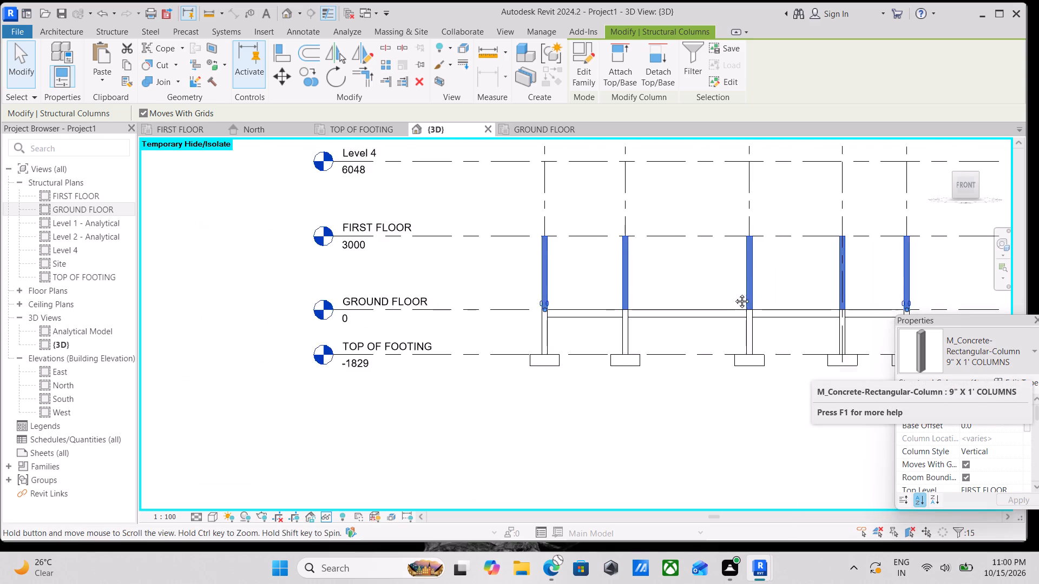
{"action": "middle_click_drag", "start_coordinate": [734, 293], "coordinate": [752, 333]}
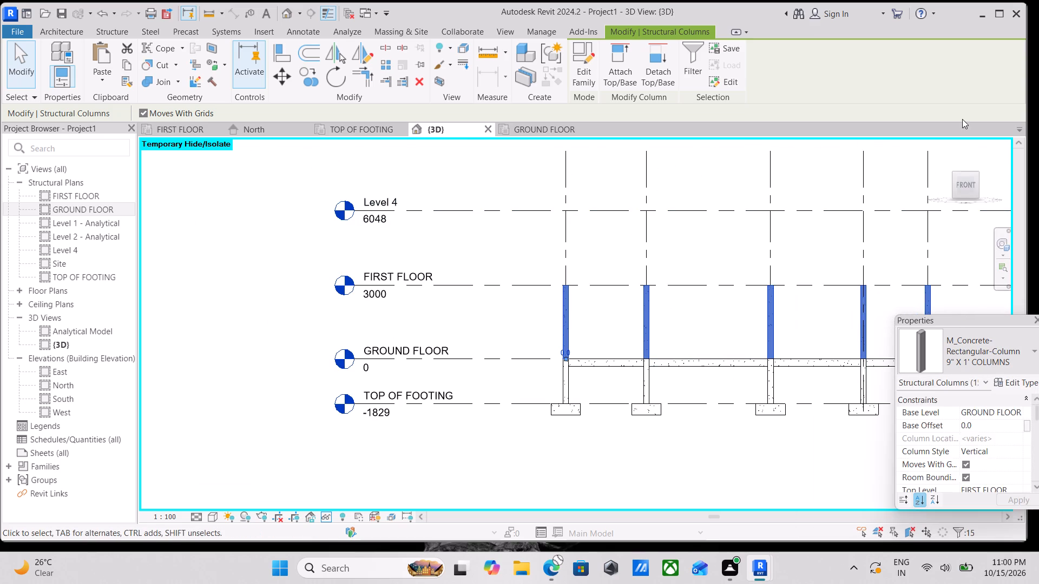
{"action": "key", "text": "Escape"}
Inspect the columns between GROUND FLOOR and FIRST FLOOR against the ground-floor beams and footings in oblique 3D views.
{"action": "scroll", "coordinate": [963, 118], "scroll_direction": "down", "scroll_amount": 3}
{"action": "scroll", "coordinate": [799, 110], "scroll_direction": "down", "scroll_amount": 2}
{"action": "scroll", "coordinate": [795, 250], "scroll_direction": "down", "scroll_amount": 1}
{"action": "scroll", "coordinate": [772, 251], "scroll_direction": "down", "scroll_amount": 1, "text": "shift"}
{"action": "middle_click_drag", "start_coordinate": [772, 251], "coordinate": [846, 355], "text": "shift"}
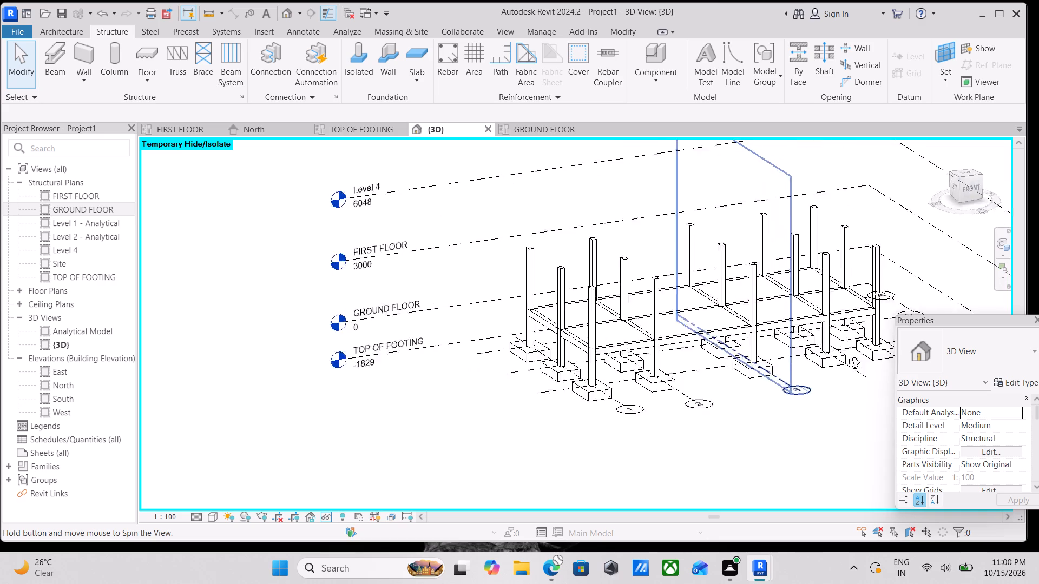
{"action": "middle_click_drag", "start_coordinate": [846, 355], "coordinate": [834, 389], "text": "shift"}
{"action": "middle_click_drag", "start_coordinate": [842, 316], "coordinate": [574, 315], "text": "shift"}
{"action": "middle_click_drag", "start_coordinate": [809, 310], "coordinate": [763, 256]}
{"action": "middle_click_drag", "start_coordinate": [776, 333], "coordinate": [888, 321], "text": "shift"}
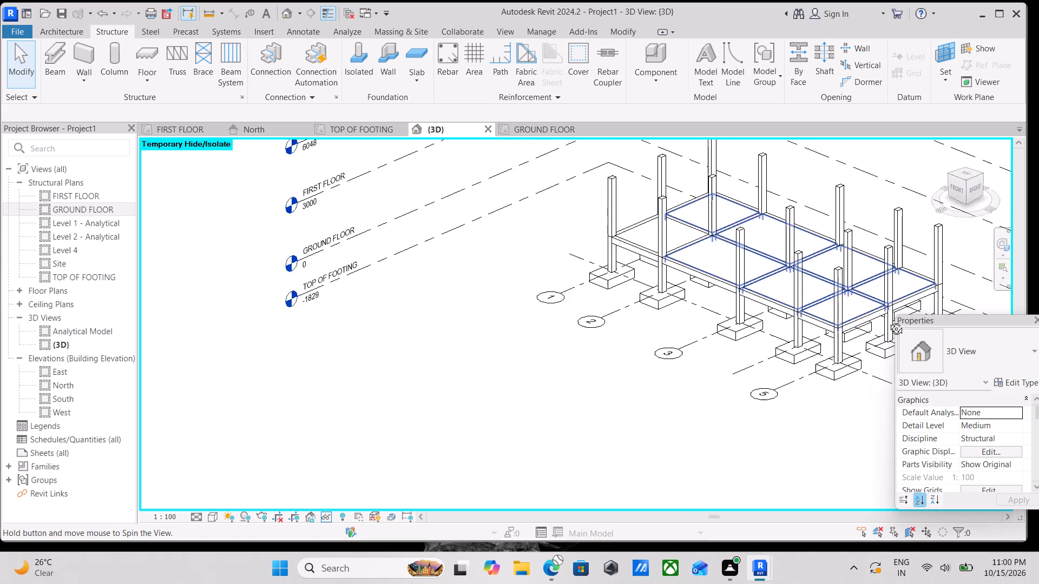
{"action": "middle_click_drag", "start_coordinate": [888, 321], "coordinate": [858, 331], "text": "shift"}
{"action": "scroll", "coordinate": [741, 297], "scroll_direction": "down", "scroll_amount": 2}
{"action": "scroll", "coordinate": [755, 286], "scroll_direction": "up", "scroll_amount": 1}
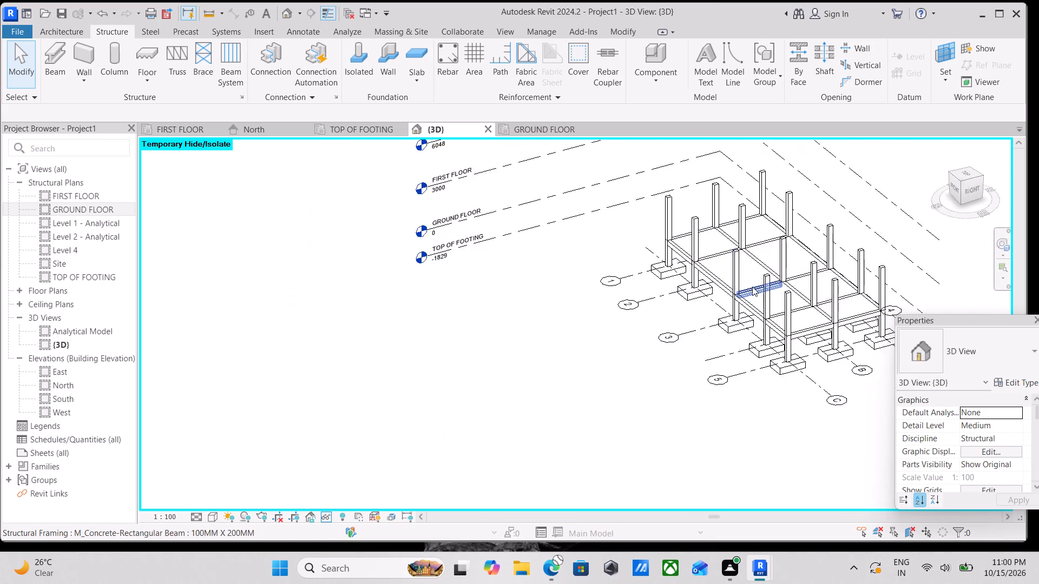
{"action": "scroll", "coordinate": [752, 287], "scroll_direction": "up", "scroll_amount": 2}
{"action": "scroll", "coordinate": [786, 243], "scroll_direction": "up", "scroll_amount": 1}
{"action": "middle_click_drag", "start_coordinate": [786, 242], "coordinate": [714, 355]}
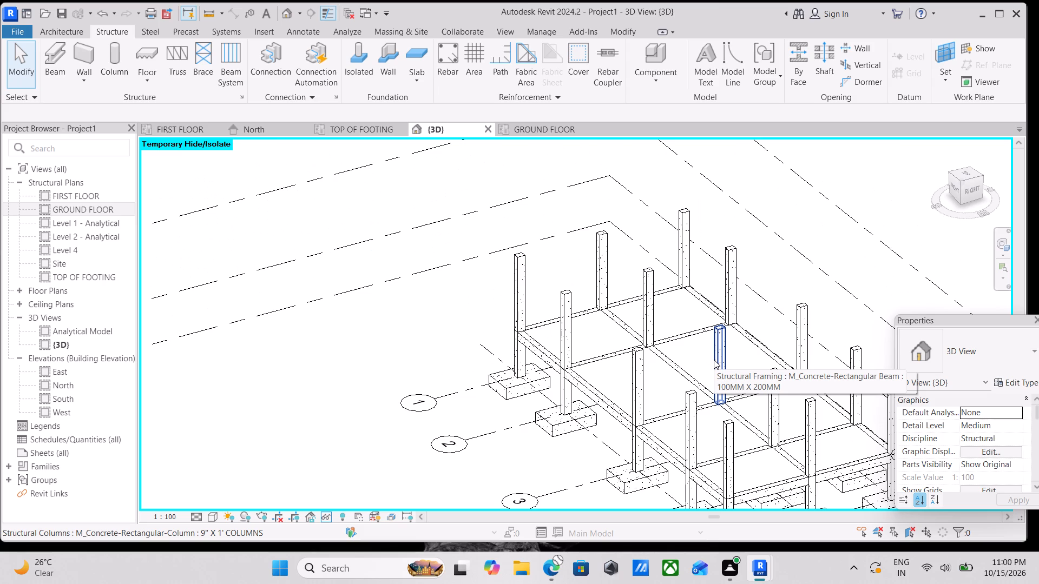
Inspect the columns, ground-floor beams and footings in isometric 3D views, close up along grids 1 to 3.
{"action": "scroll", "coordinate": [772, 241], "scroll_direction": "down", "scroll_amount": 1}
{"action": "scroll", "coordinate": [705, 348], "scroll_direction": "down", "scroll_amount": 2}
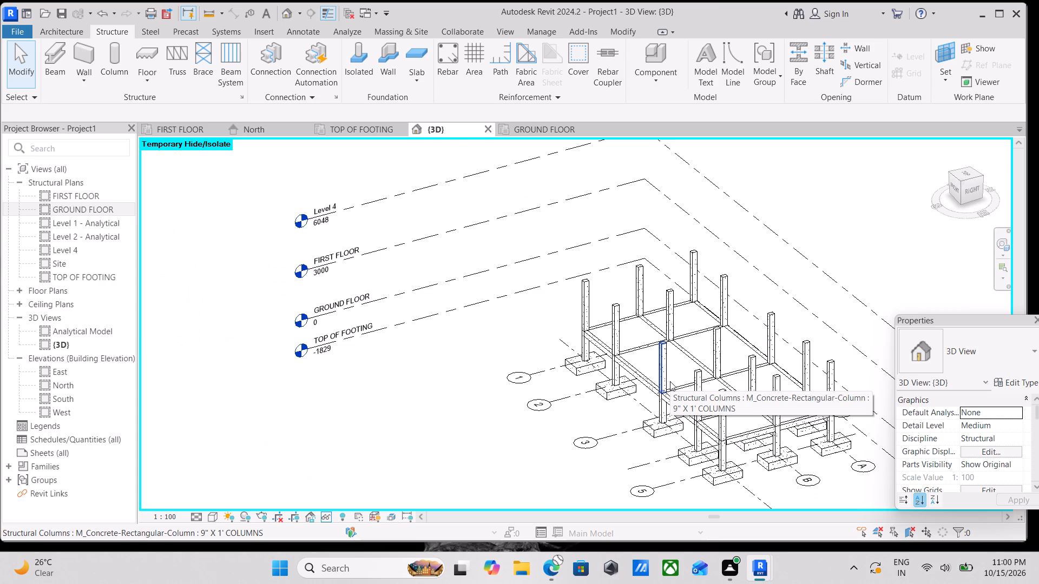
{"action": "scroll", "coordinate": [707, 375], "scroll_direction": "up", "scroll_amount": 11}
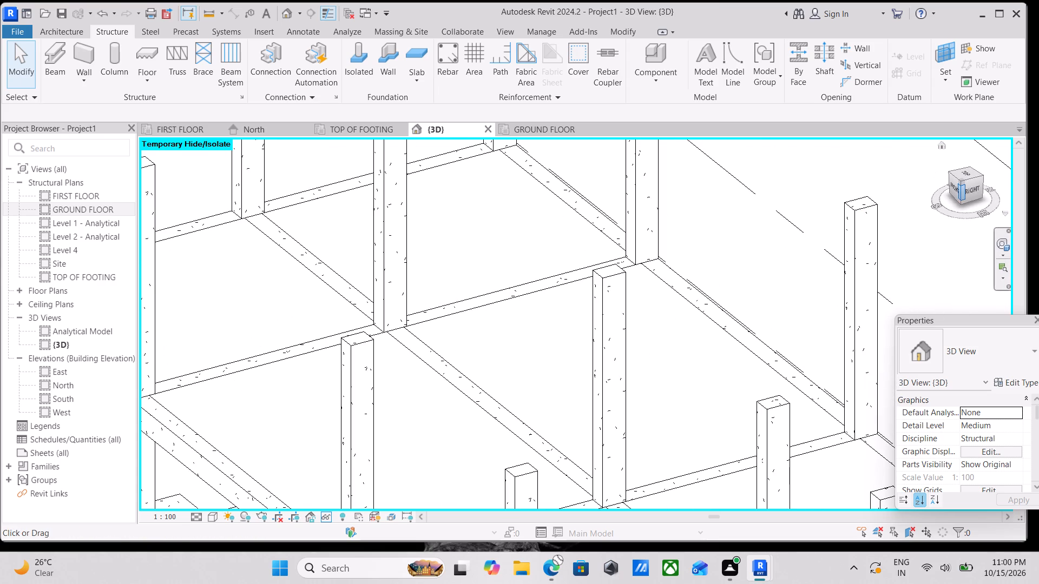
{"action": "left_click", "coordinate": [961, 181]}
{"action": "scroll", "coordinate": [587, 375], "scroll_direction": "up", "scroll_amount": 4}
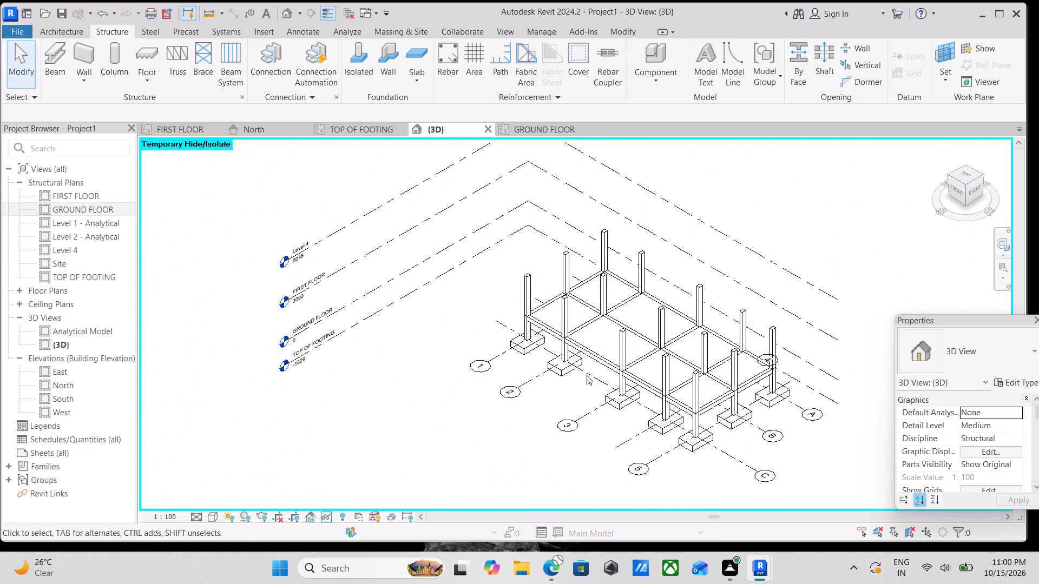
{"action": "scroll", "coordinate": [587, 375], "scroll_direction": "up", "scroll_amount": 9}
{"action": "scroll", "coordinate": [608, 261], "scroll_direction": "up", "scroll_amount": 4}
{"action": "scroll", "coordinate": [605, 236], "scroll_direction": "down", "scroll_amount": 4}
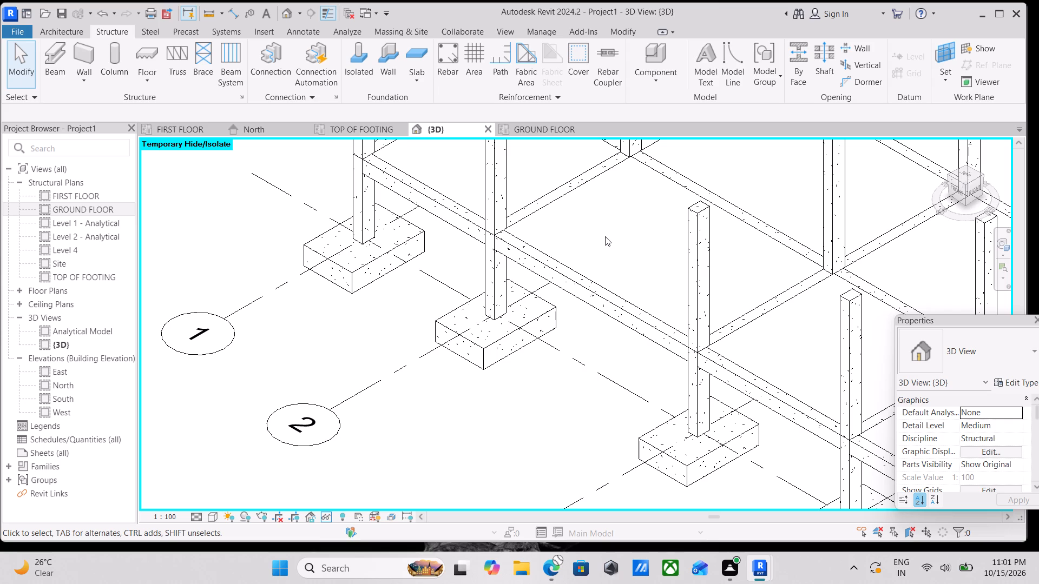
{"action": "scroll", "coordinate": [624, 217], "scroll_direction": "down", "scroll_amount": 13}
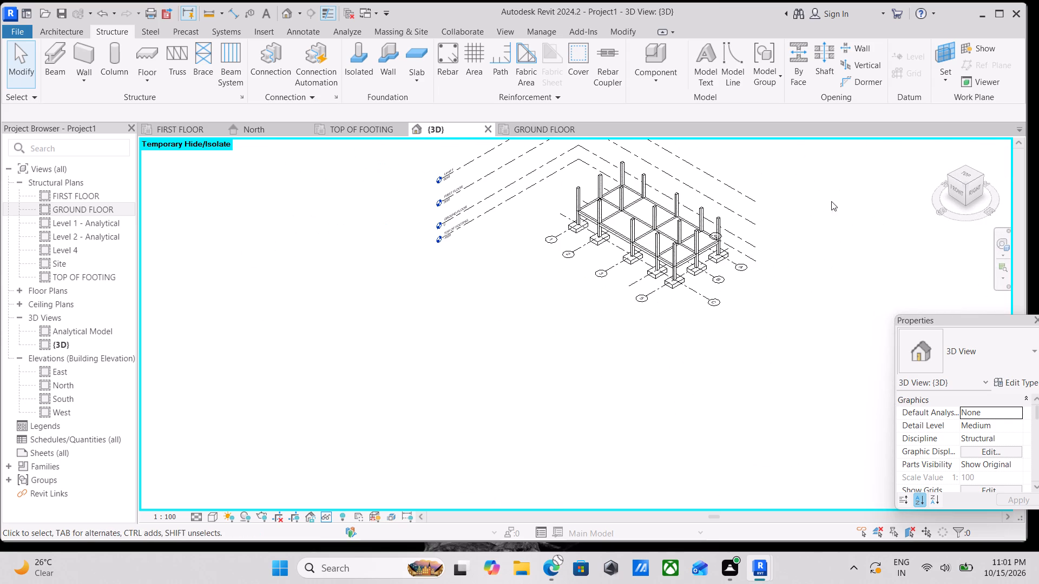
Copy all ground-floor beams and slabs from the front 3D view and paste them aligned to the FIRST FLOOR level, leaving nothing selected.
{"action": "left_click", "coordinate": [958, 191]}
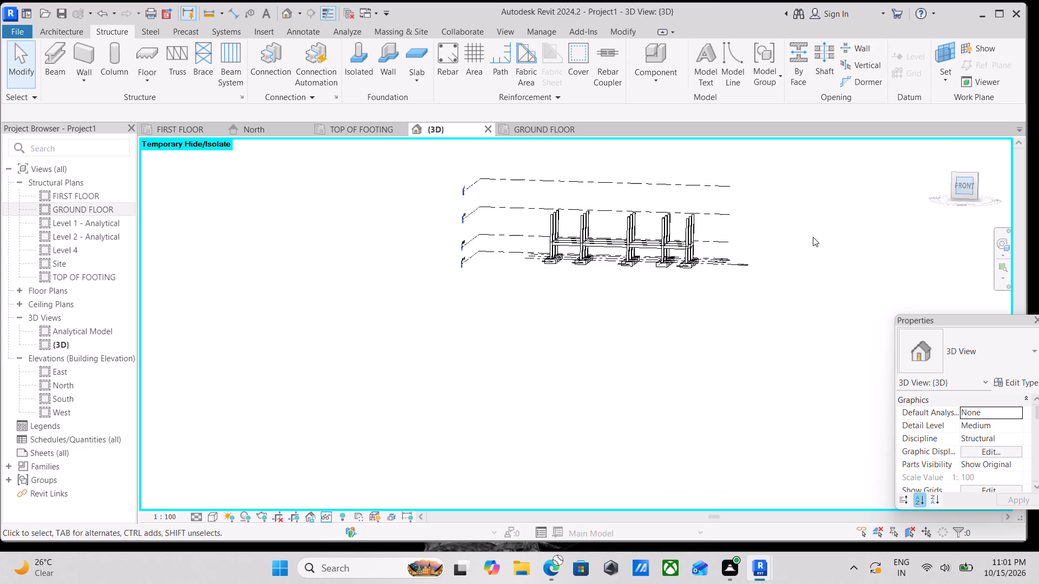
{"action": "scroll", "coordinate": [610, 281], "scroll_direction": "up", "scroll_amount": 4}
{"action": "scroll", "coordinate": [508, 336], "scroll_direction": "up", "scroll_amount": 4}
{"action": "middle_click_drag", "start_coordinate": [487, 362], "coordinate": [485, 232]}
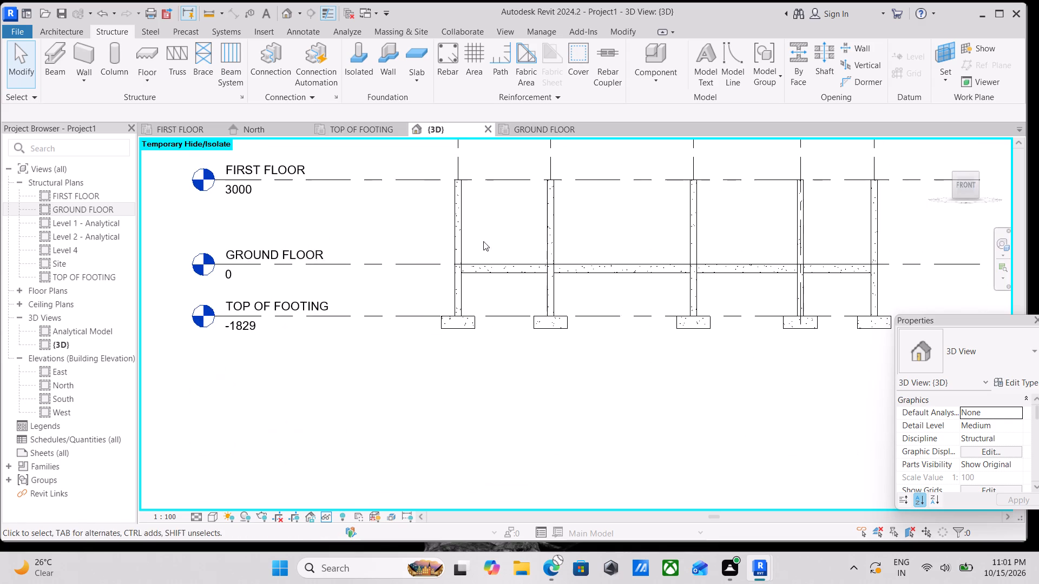
{"action": "left_click_drag", "start_coordinate": [444, 245], "coordinate": [557, 291]}
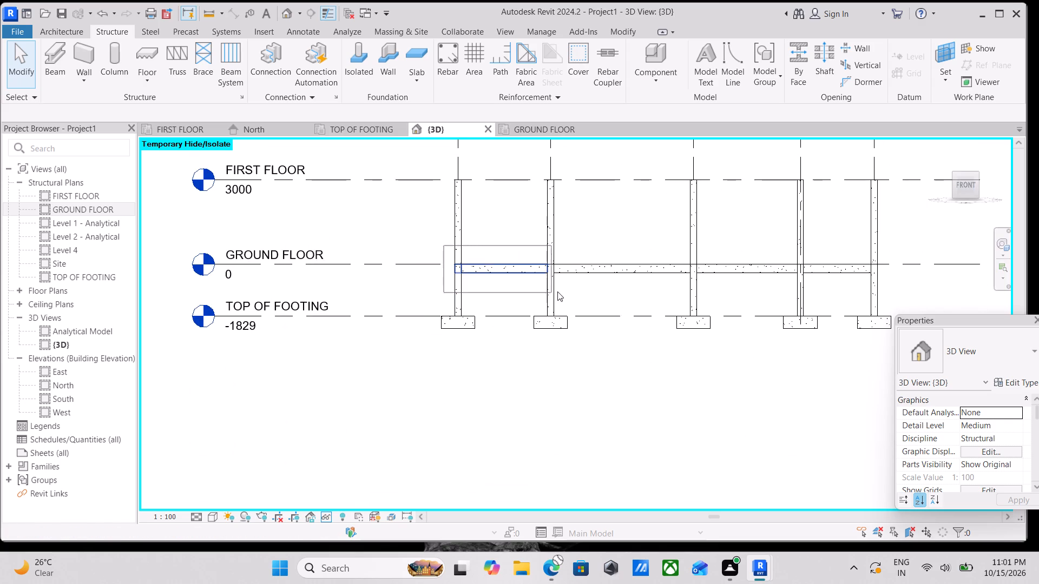
{"action": "left_click_drag", "start_coordinate": [557, 291], "coordinate": [905, 285]}
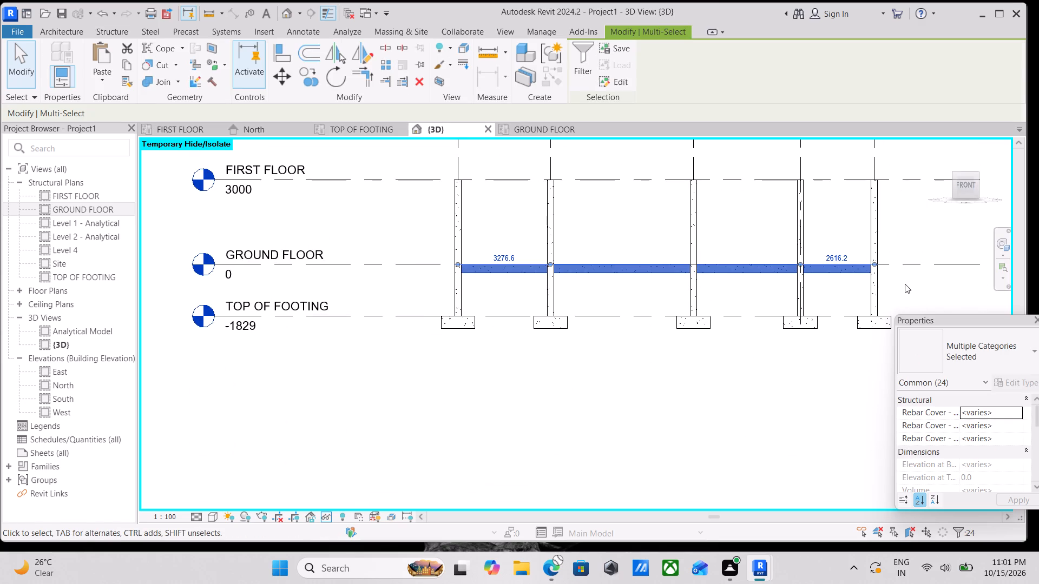
{"action": "scroll", "coordinate": [703, 238], "scroll_direction": "down", "scroll_amount": 2}
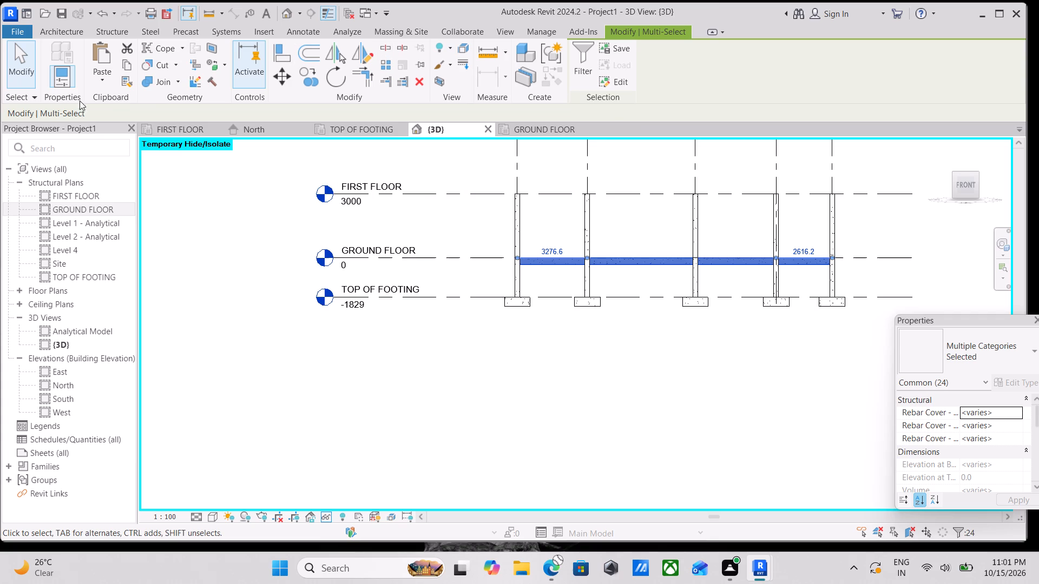
{"action": "left_click", "coordinate": [120, 68]}
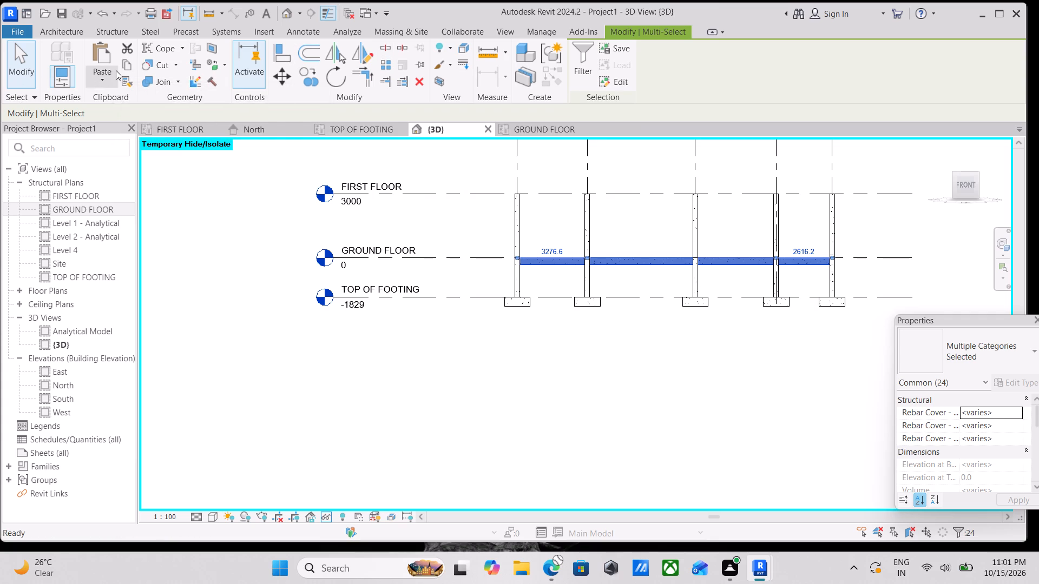
{"action": "left_click", "coordinate": [103, 80]}
{"action": "left_click", "coordinate": [153, 134]}
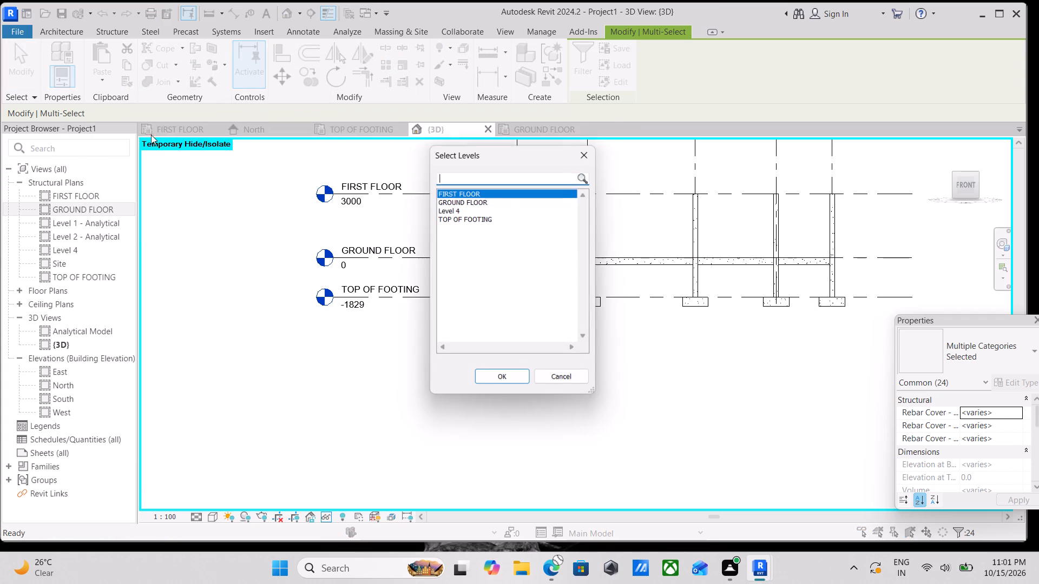
{"action": "left_click", "coordinate": [505, 377]}
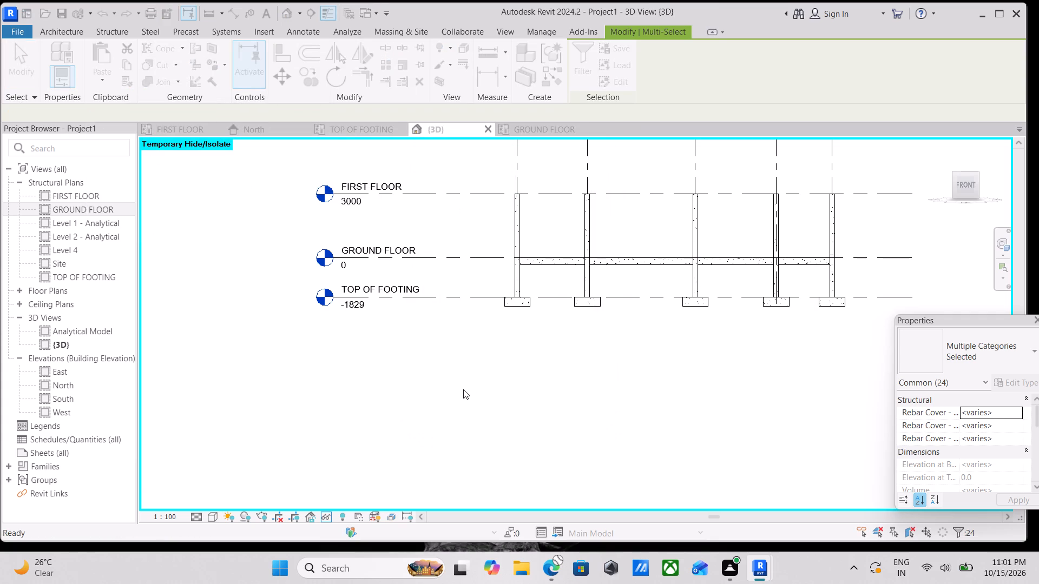
{"action": "scroll", "coordinate": [918, 250], "scroll_direction": "down", "scroll_amount": 2}
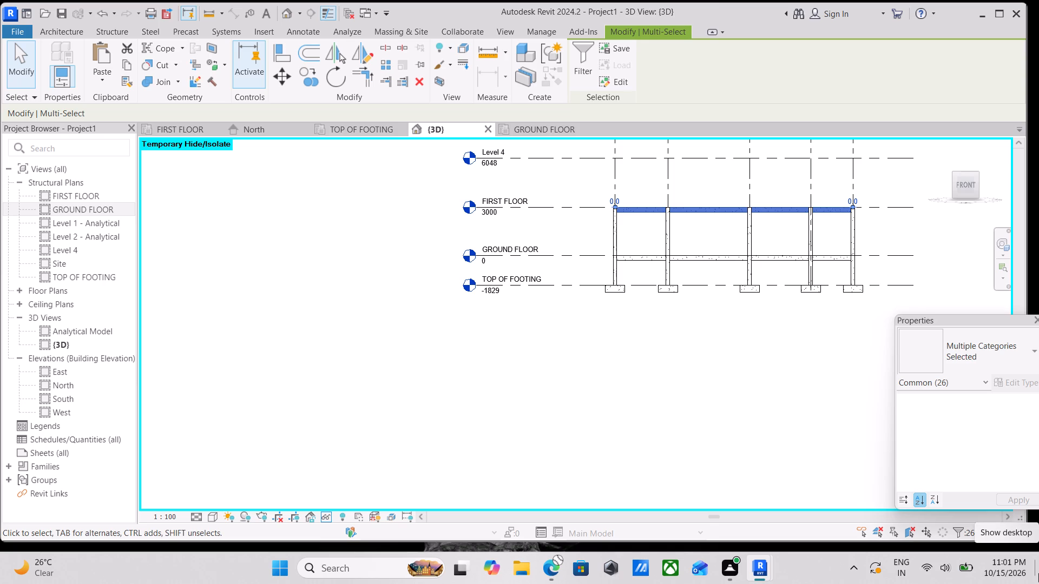
{"action": "key", "text": "Escape"}
Examine the first-floor framing in the isometric 3D view and the footing layout in the TOP OF FOOTING plan.
{"action": "scroll", "coordinate": [1038, 578], "scroll_direction": "down", "scroll_amount": 1}
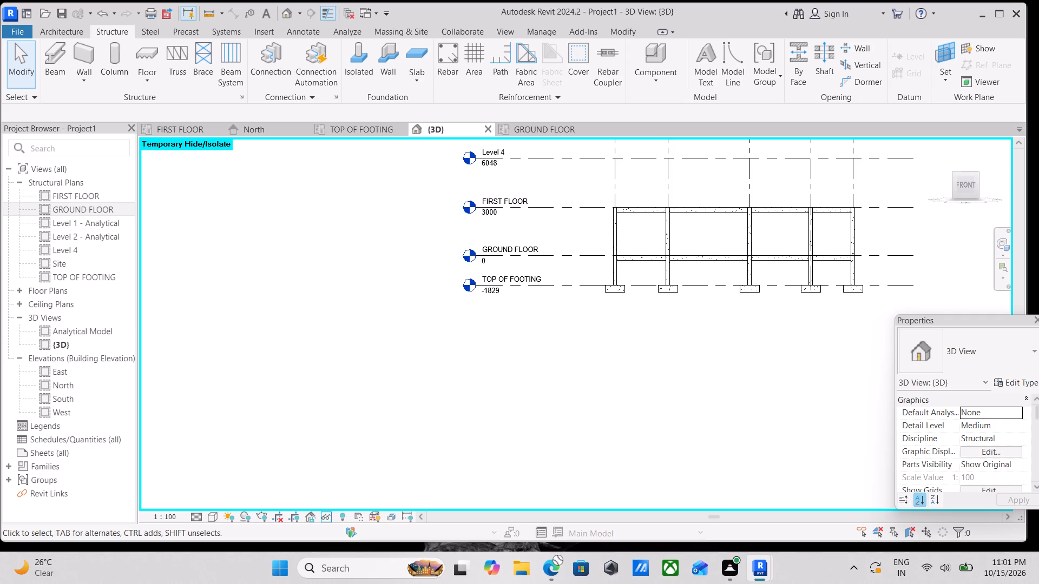
{"action": "left_click", "coordinate": [52, 31]}
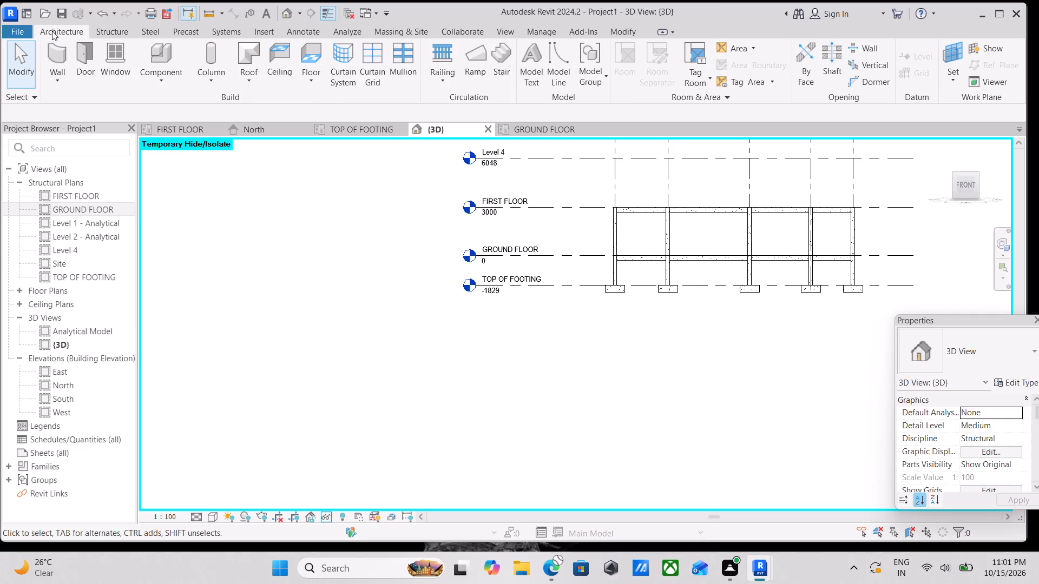
{"action": "scroll", "coordinate": [304, 217], "scroll_direction": "down", "scroll_amount": 2}
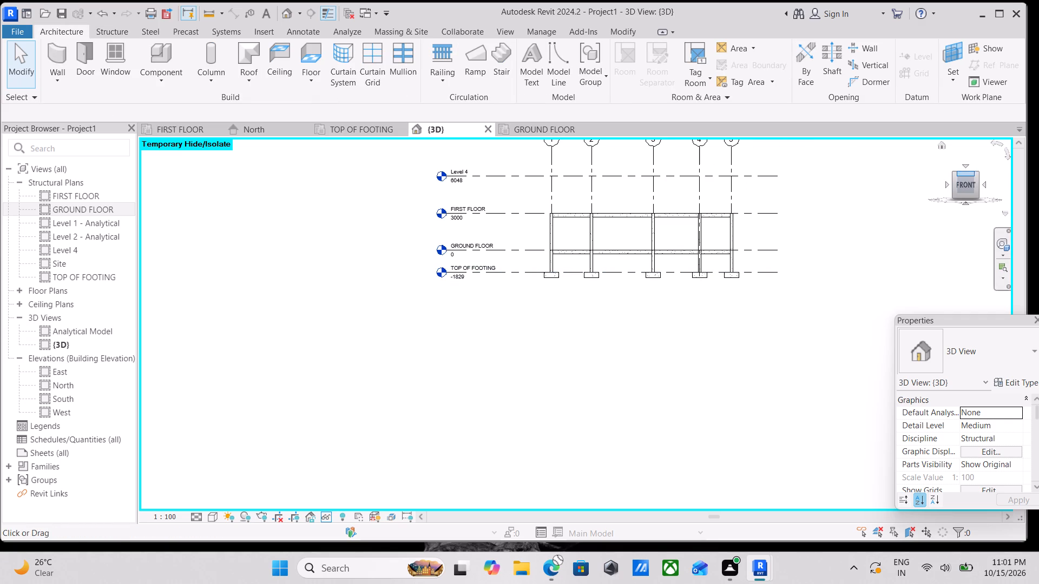
{"action": "left_click", "coordinate": [976, 174]}
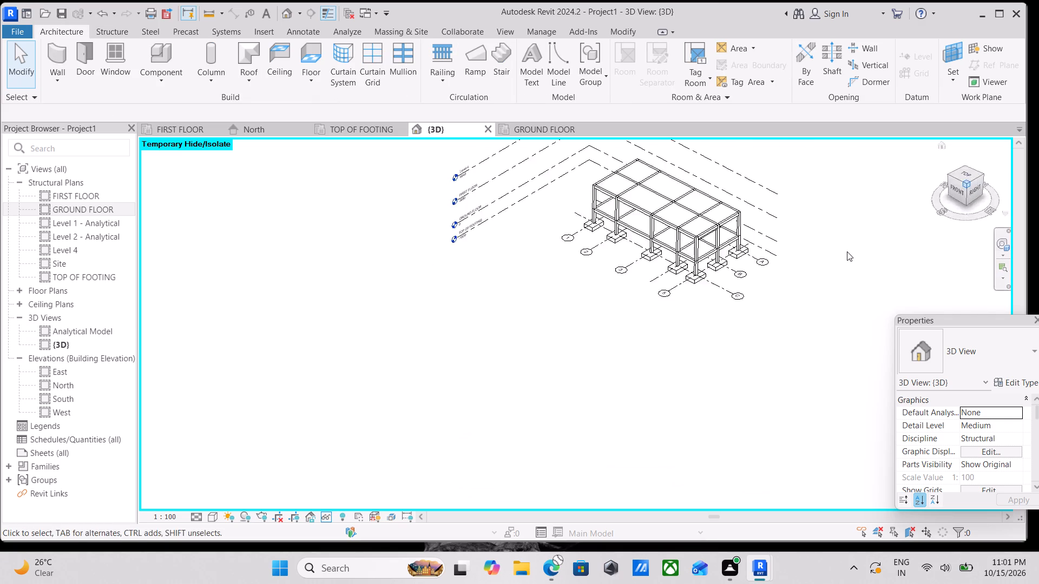
{"action": "scroll", "coordinate": [702, 258], "scroll_direction": "up", "scroll_amount": 3}
{"action": "scroll", "coordinate": [562, 288], "scroll_direction": "up", "scroll_amount": 5}
{"action": "scroll", "coordinate": [407, 337], "scroll_direction": "up", "scroll_amount": 4}
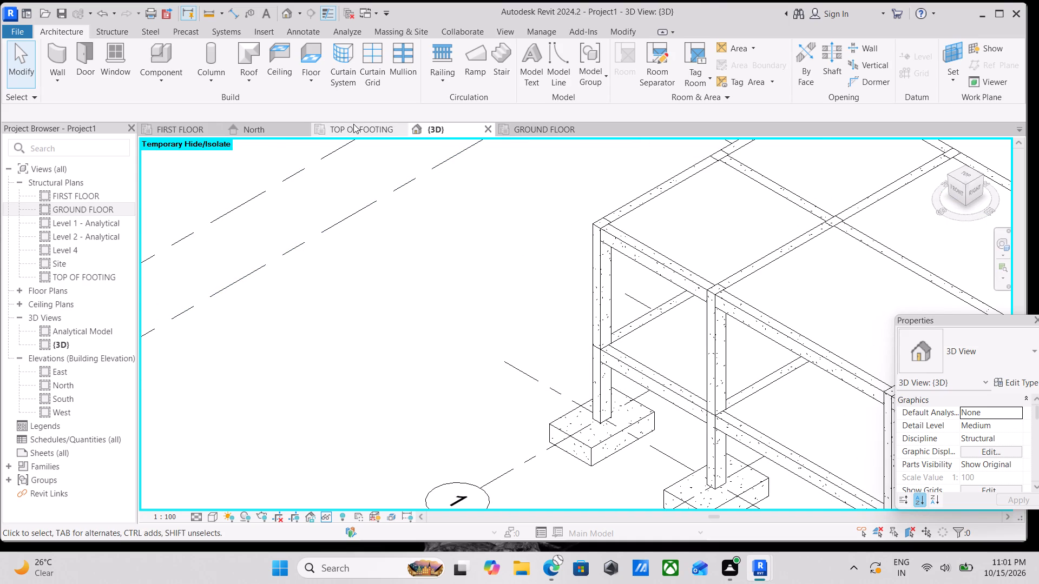
{"action": "left_click", "coordinate": [361, 129]}
{"action": "scroll", "coordinate": [519, 314], "scroll_direction": "down", "scroll_amount": 10}
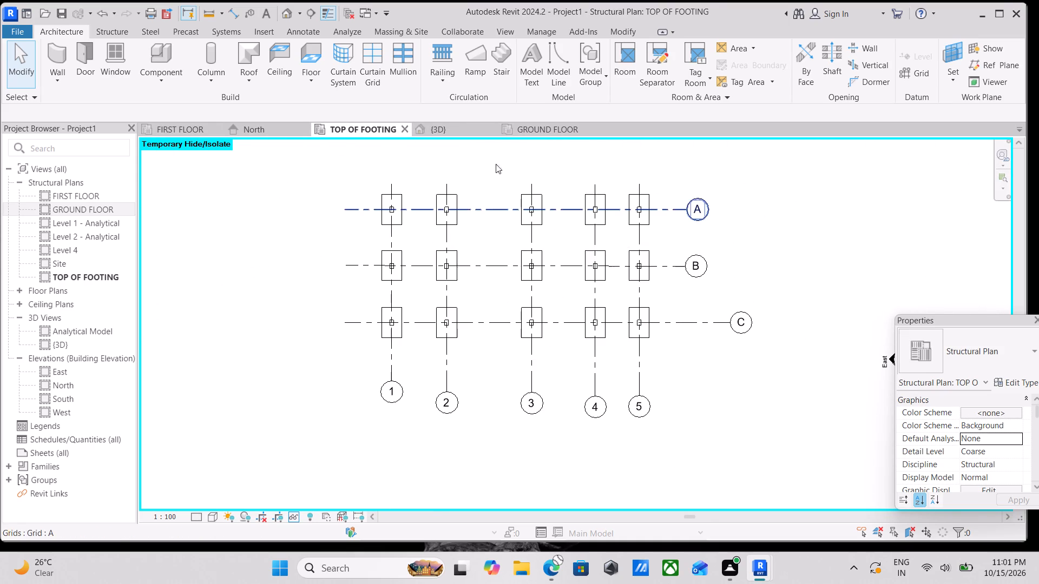
{"action": "left_click", "coordinate": [456, 131]}
{"action": "left_click", "coordinate": [535, 136]}
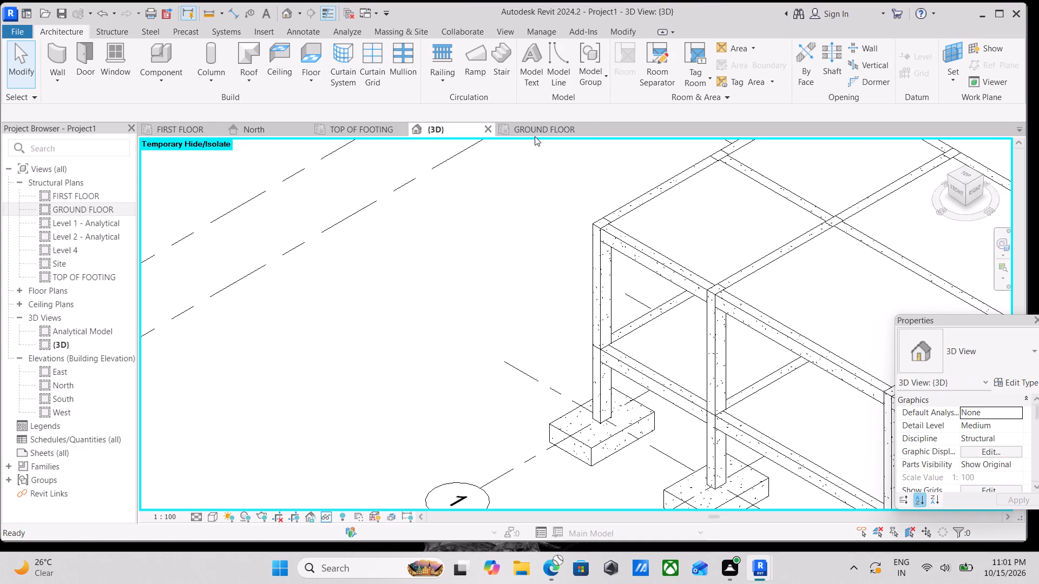
Set the visual style of the GROUND FLOOR structural plan to Wireframe.
{"action": "left_click", "coordinate": [535, 127]}
{"action": "scroll", "coordinate": [567, 197], "scroll_direction": "down", "scroll_amount": 8}
{"action": "middle_click_drag", "start_coordinate": [656, 264], "coordinate": [563, 406]}
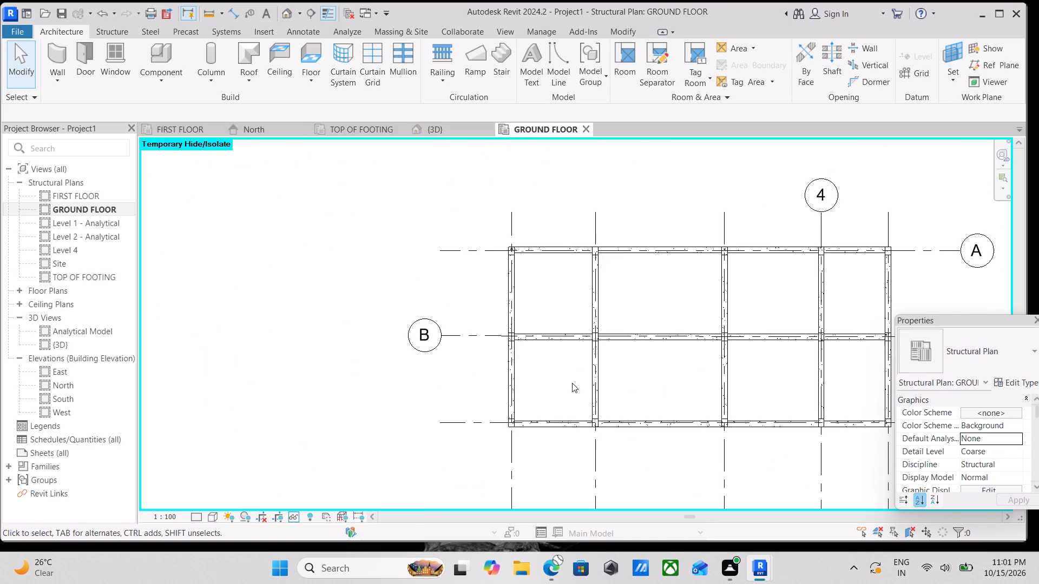
{"action": "scroll", "coordinate": [594, 294], "scroll_direction": "down", "scroll_amount": 2}
{"action": "middle_click_drag", "start_coordinate": [594, 294], "coordinate": [511, 237]}
{"action": "scroll", "coordinate": [504, 136], "scroll_direction": "up", "scroll_amount": 4}
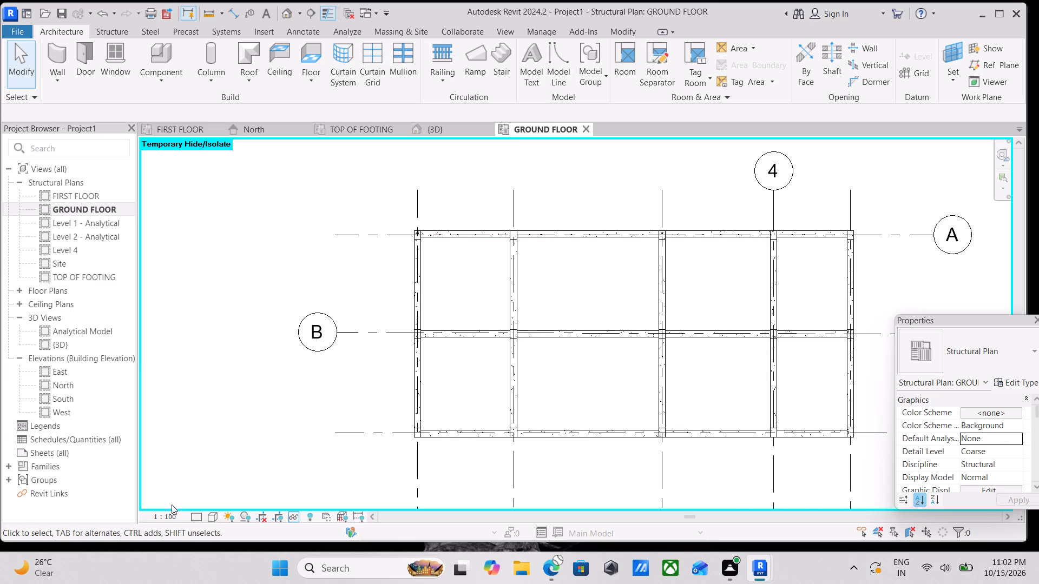
{"action": "left_click", "coordinate": [211, 522]}
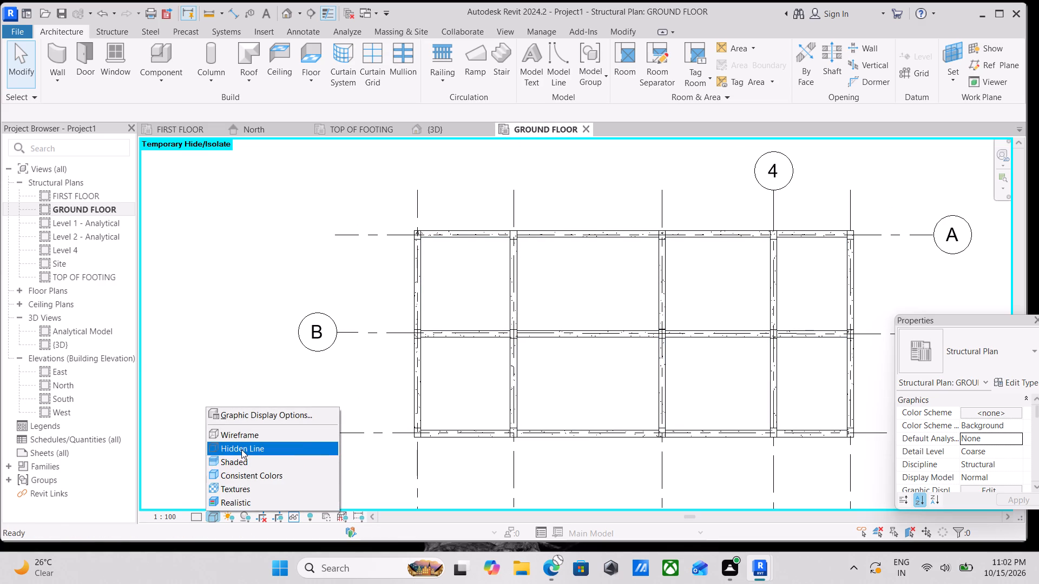
{"action": "left_click", "coordinate": [248, 434]}
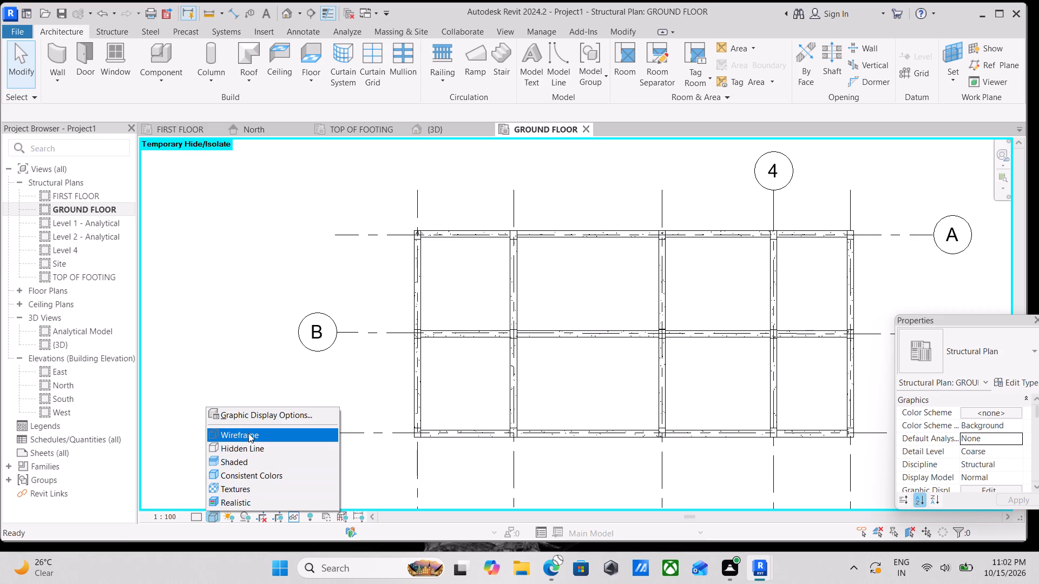
Reset the temporary hide/isolate in the GROUND FLOOR plan to bring back the linked CAD drawing.
{"action": "scroll", "coordinate": [462, 331], "scroll_direction": "up", "scroll_amount": 1}
{"action": "scroll", "coordinate": [496, 331], "scroll_direction": "down", "scroll_amount": 4}
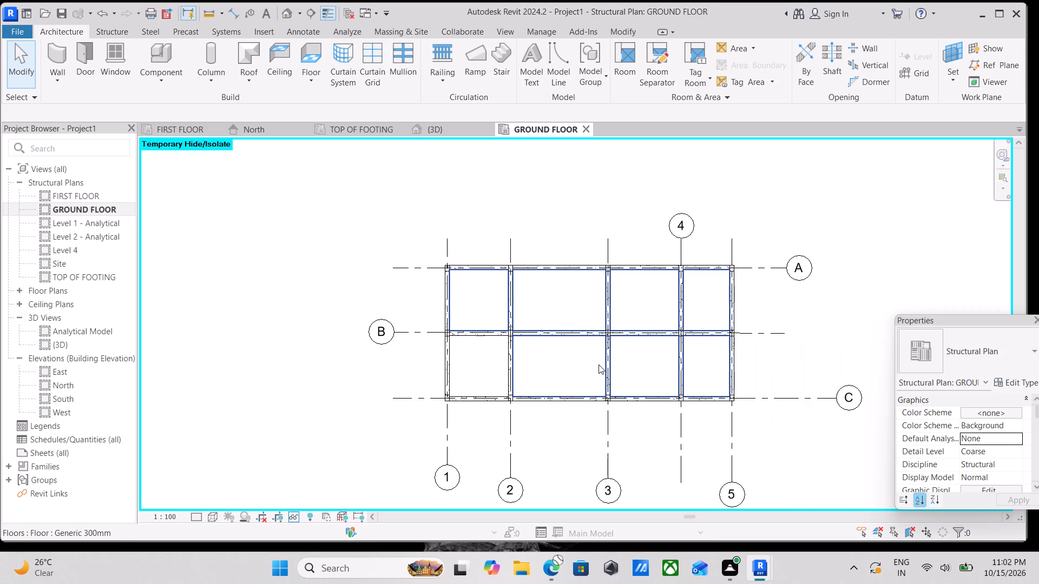
{"action": "scroll", "coordinate": [599, 365], "scroll_direction": "up", "scroll_amount": 3}
{"action": "key", "text": "Escape"}
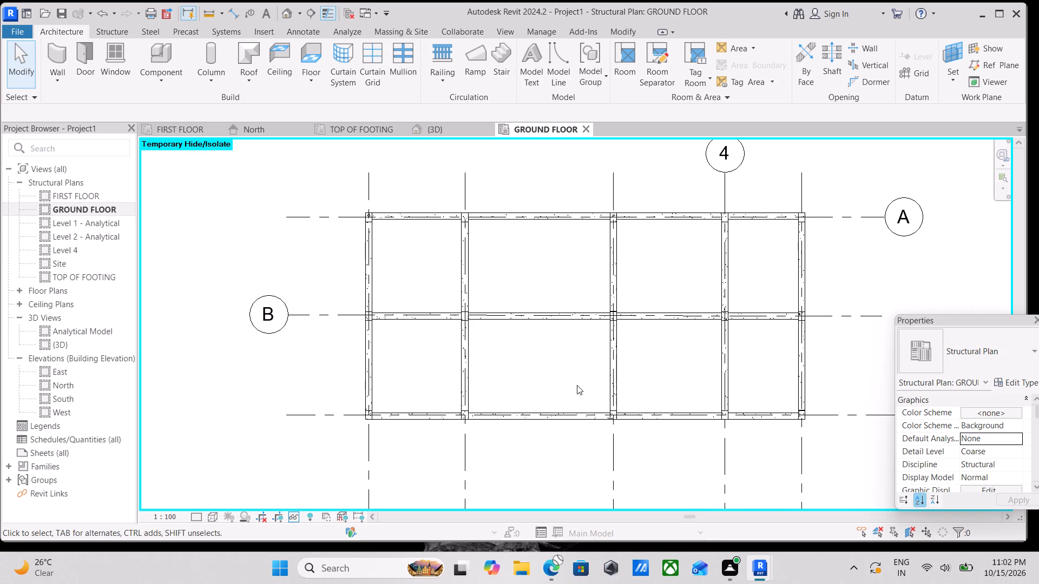
{"action": "key", "text": "h"}
{"action": "key", "text": "r"}
Start a sketched stair run and draw its bedroom-side boundary from the CAD stair's lowest tread line to the far wall corner.
{"action": "scroll", "coordinate": [514, 316], "scroll_direction": "up", "scroll_amount": 3}
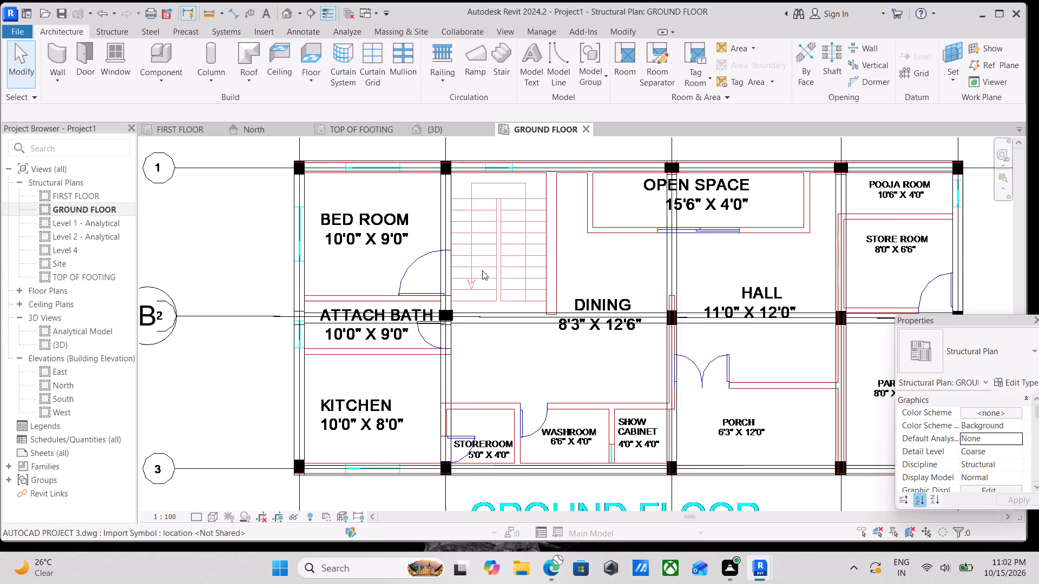
{"action": "scroll", "coordinate": [463, 223], "scroll_direction": "up", "scroll_amount": 1}
{"action": "middle_click_drag", "start_coordinate": [463, 229], "coordinate": [492, 309]}
{"action": "scroll", "coordinate": [469, 267], "scroll_direction": "up", "scroll_amount": 2}
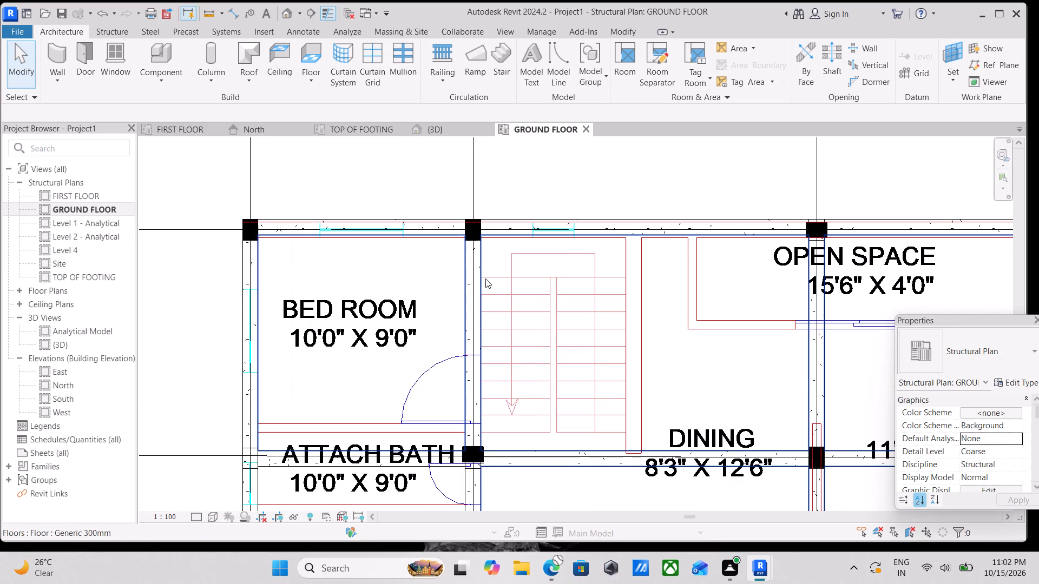
{"action": "scroll", "coordinate": [509, 327], "scroll_direction": "up", "scroll_amount": 3}
{"action": "middle_click_drag", "start_coordinate": [544, 314], "coordinate": [531, 271]}
{"action": "scroll", "coordinate": [531, 271], "scroll_direction": "down", "scroll_amount": 1}
{"action": "middle_click_drag", "start_coordinate": [531, 271], "coordinate": [535, 244]}
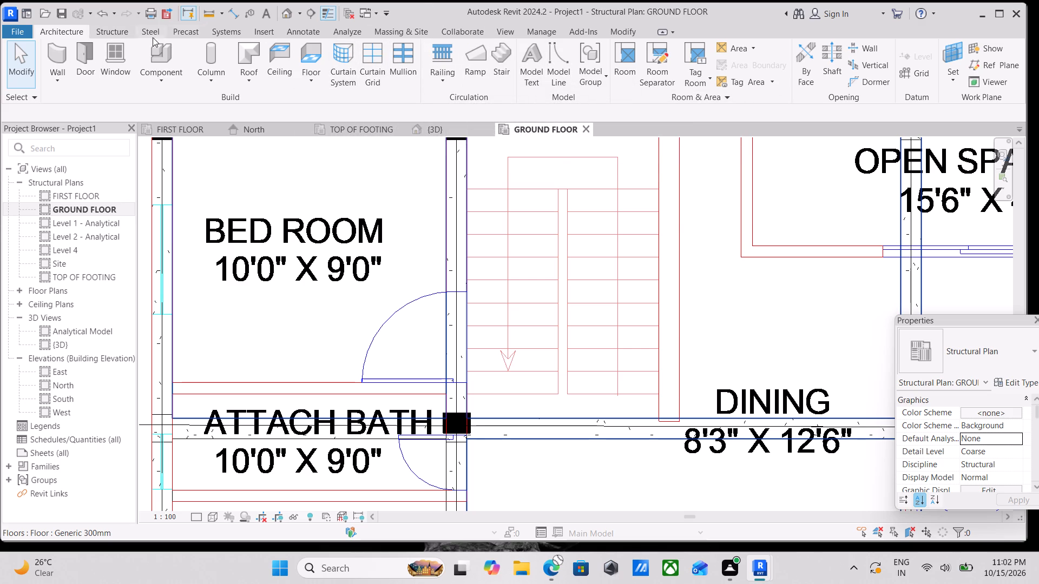
{"action": "left_click", "coordinate": [260, 29]}
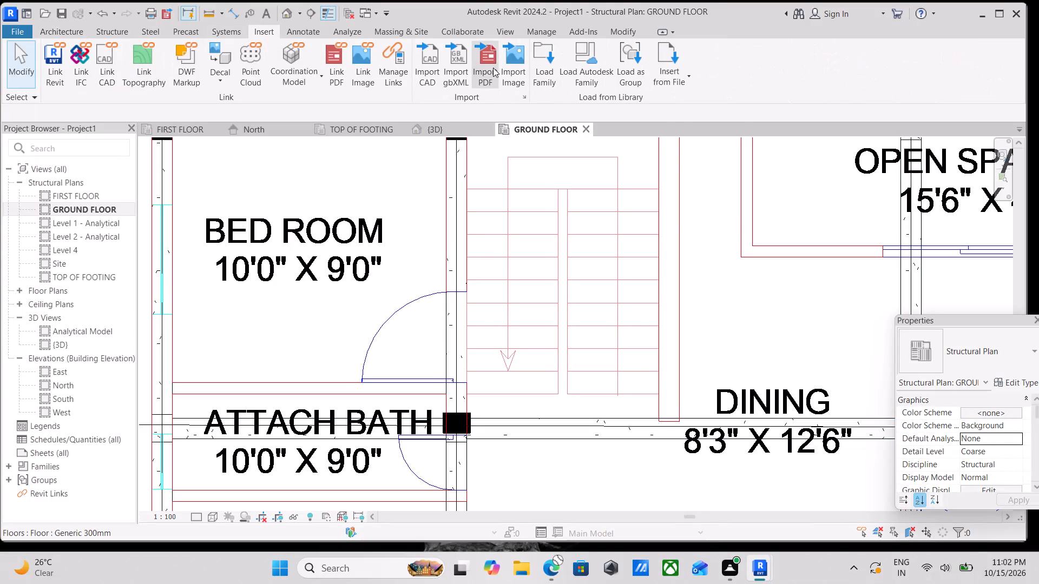
{"action": "left_click", "coordinate": [66, 32]}
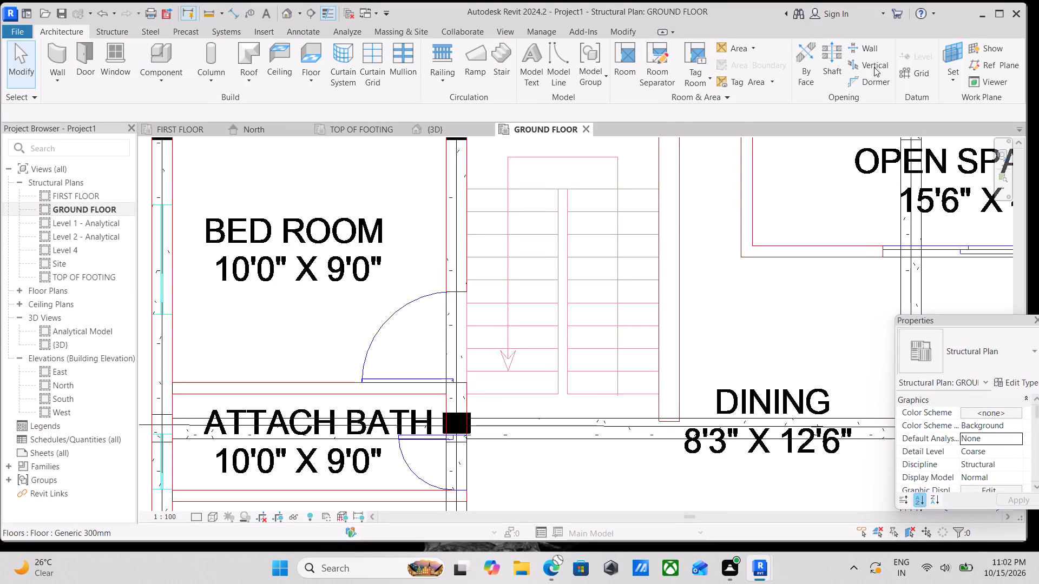
{"action": "left_click", "coordinate": [107, 30]}
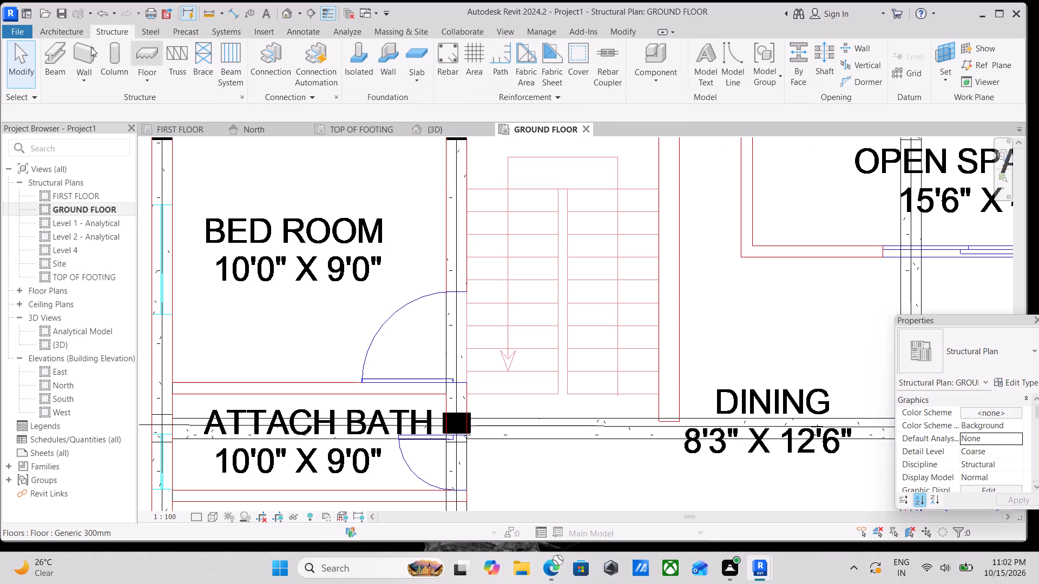
{"action": "left_click", "coordinate": [58, 32]}
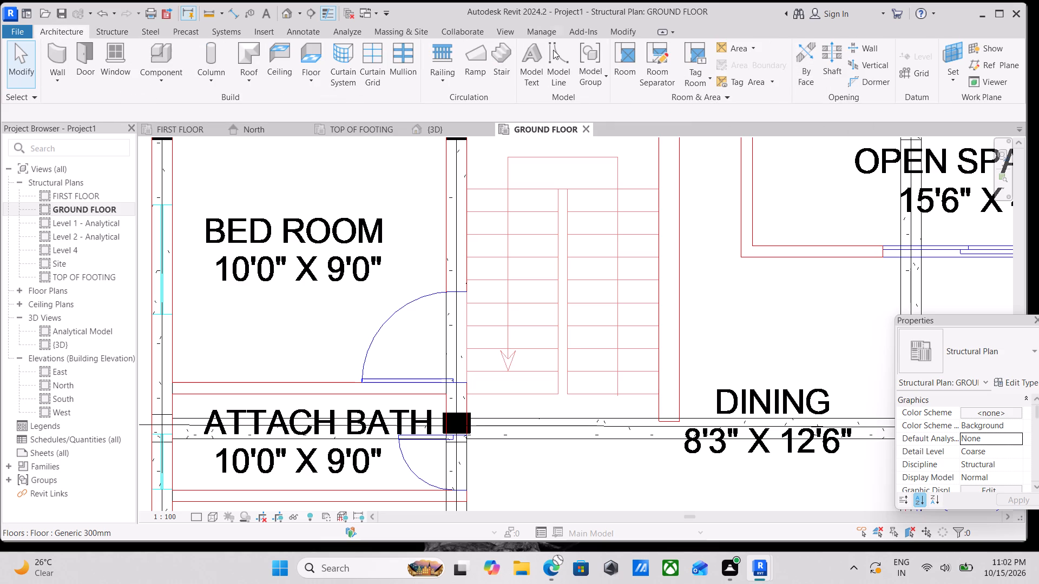
{"action": "left_click", "coordinate": [501, 66]}
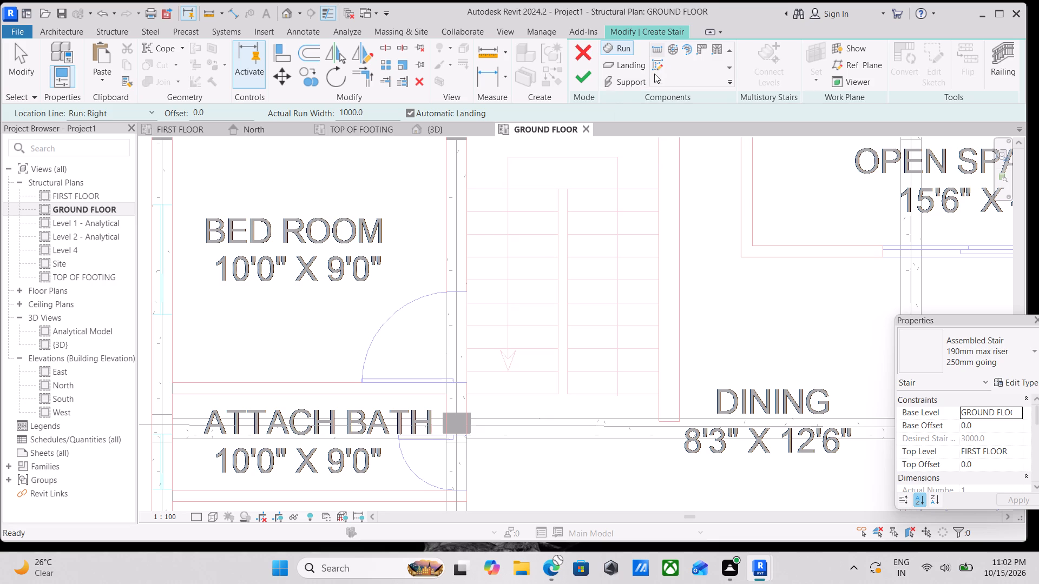
{"action": "left_click", "coordinate": [660, 66]}
{"action": "scroll", "coordinate": [497, 302], "scroll_direction": "down", "scroll_amount": 2}
{"action": "middle_click_drag", "start_coordinate": [502, 287], "coordinate": [550, 189]}
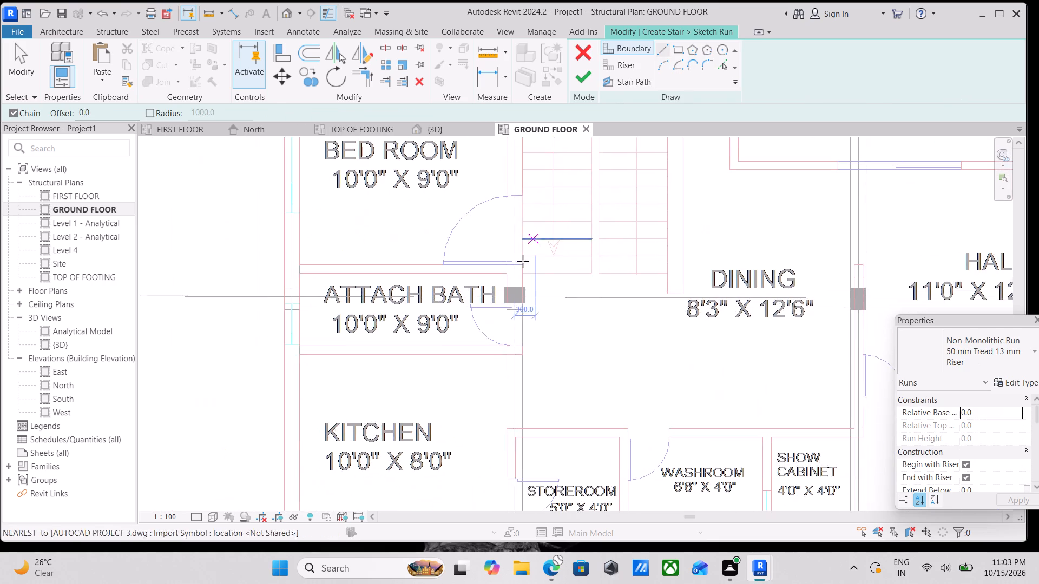
{"action": "scroll", "coordinate": [511, 288], "scroll_direction": "up", "scroll_amount": 7}
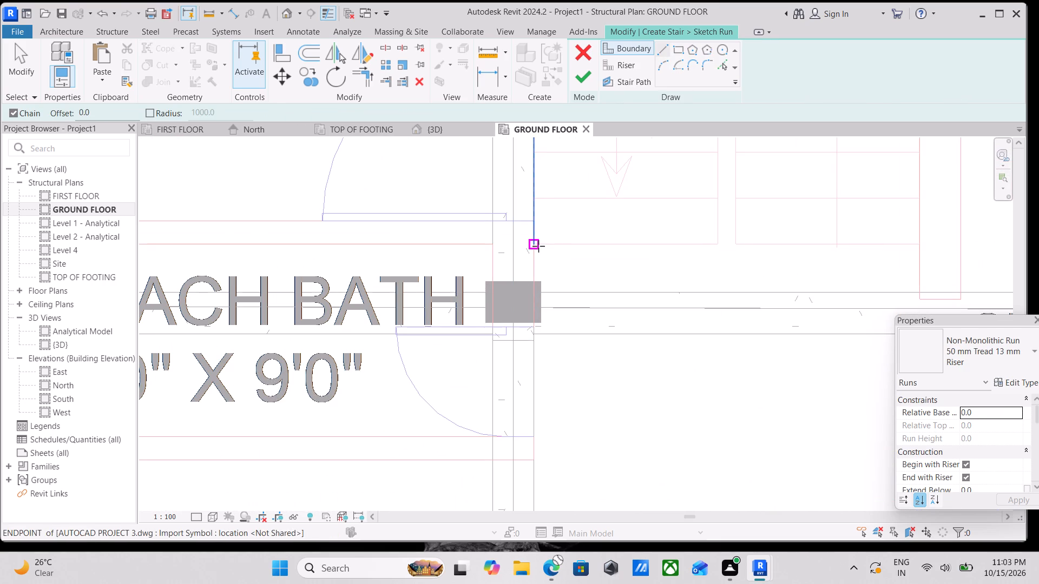
{"action": "left_click", "coordinate": [534, 244]}
{"action": "middle_click_drag", "start_coordinate": [534, 244], "coordinate": [531, 464]}
{"action": "scroll", "coordinate": [505, 162], "scroll_direction": "down", "scroll_amount": 1}
{"action": "middle_click_drag", "start_coordinate": [540, 199], "coordinate": [520, 423]}
{"action": "scroll", "coordinate": [513, 196], "scroll_direction": "down", "scroll_amount": 1}
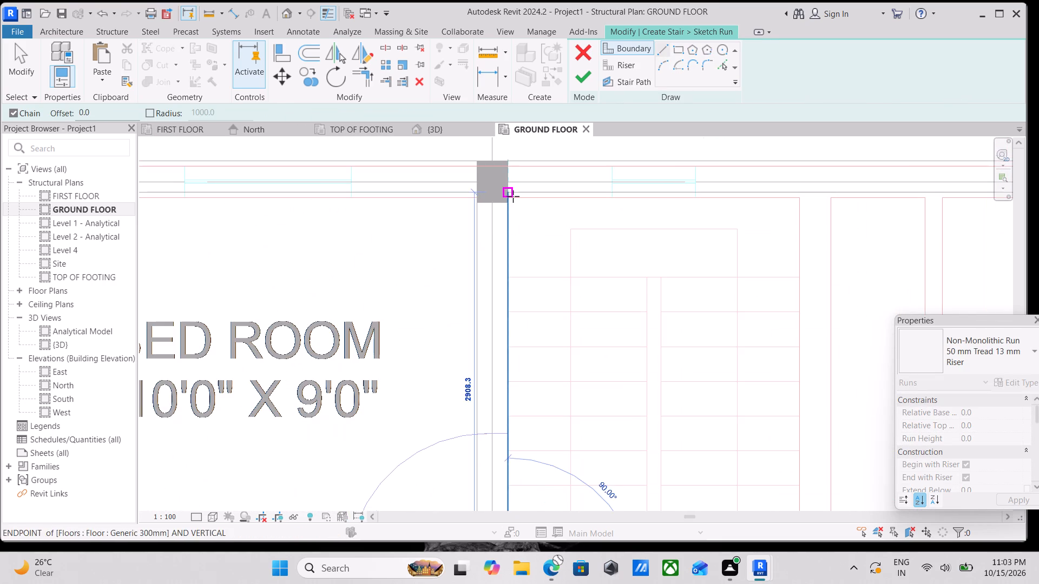
{"action": "middle_click", "coordinate": [513, 196]}
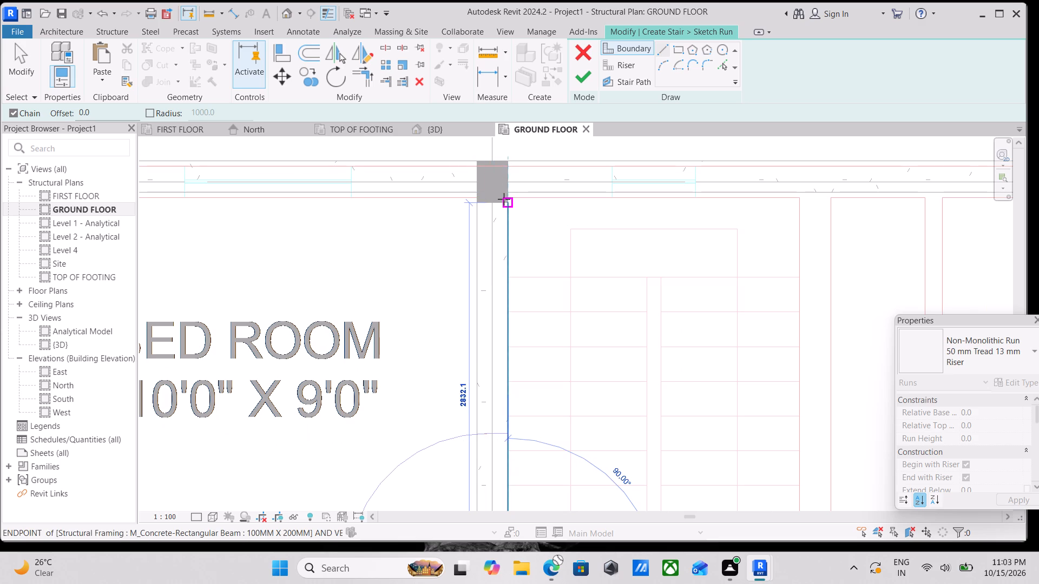
{"action": "scroll", "coordinate": [504, 198], "scroll_direction": "up", "scroll_amount": 7}
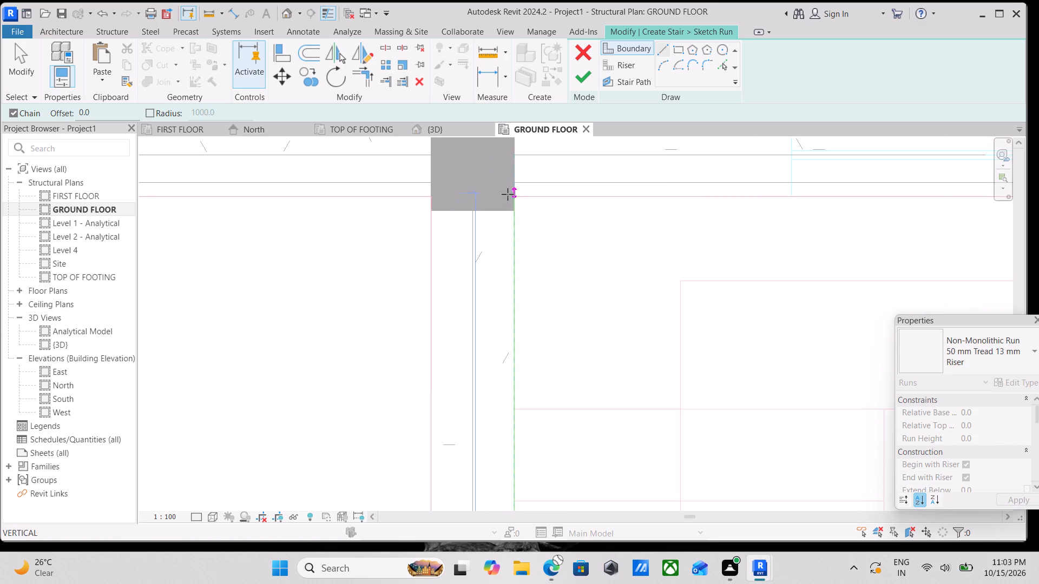
{"action": "left_click", "coordinate": [508, 194]}
Continue the outer stair boundary along the landing's outer wall line, about 2134 mm to the dining-side corner.
{"action": "middle_click_drag", "start_coordinate": [668, 200], "coordinate": [435, 201]}
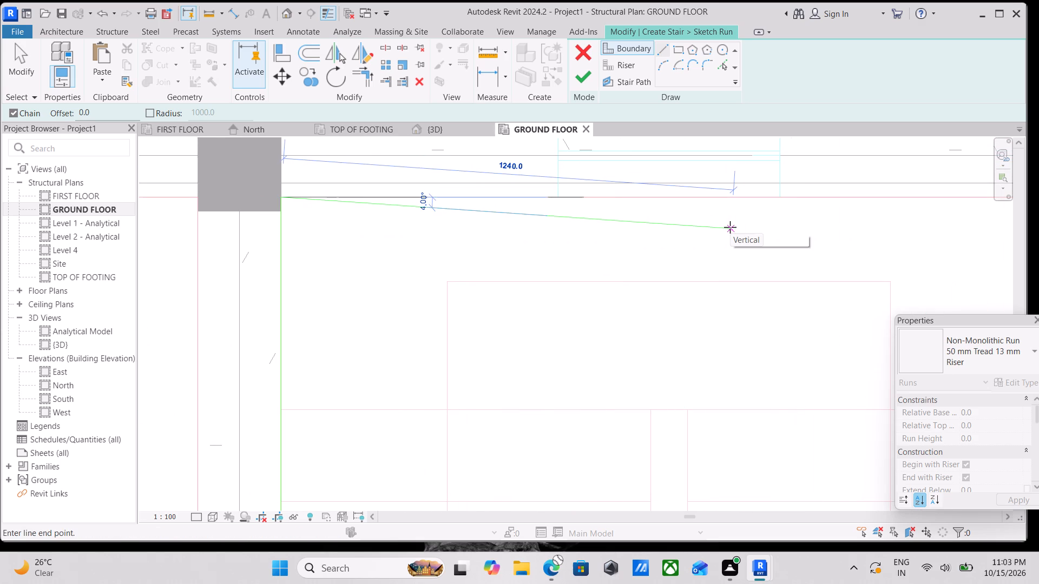
{"action": "scroll", "coordinate": [729, 228], "scroll_direction": "down", "scroll_amount": 1}
{"action": "middle_click_drag", "start_coordinate": [728, 228], "coordinate": [471, 243]}
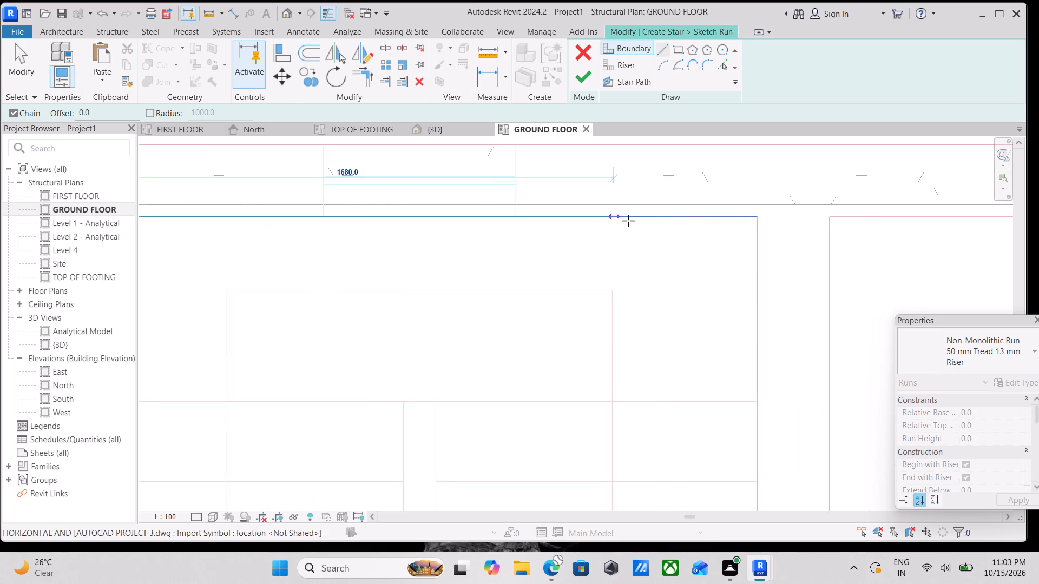
{"action": "scroll", "coordinate": [628, 221], "scroll_direction": "down", "scroll_amount": 2}
{"action": "middle_click_drag", "start_coordinate": [628, 221], "coordinate": [529, 217]}
{"action": "left_click", "coordinate": [626, 218]}
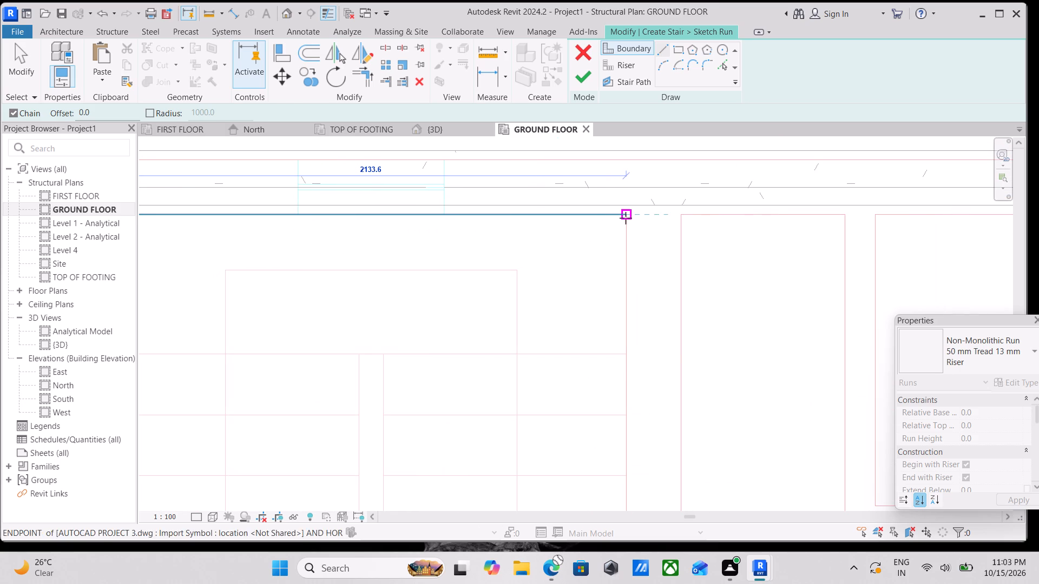
Draw the dining-side outer stair boundary from the landing corner to the lowest tread line and end the line chain.
{"action": "scroll", "coordinate": [626, 262], "scroll_direction": "down", "scroll_amount": 1}
{"action": "middle_click_drag", "start_coordinate": [626, 262], "coordinate": [623, 167]}
{"action": "scroll", "coordinate": [627, 332], "scroll_direction": "down", "scroll_amount": 1}
{"action": "middle_click_drag", "start_coordinate": [627, 332], "coordinate": [625, 203]}
{"action": "scroll", "coordinate": [627, 303], "scroll_direction": "down", "scroll_amount": 1}
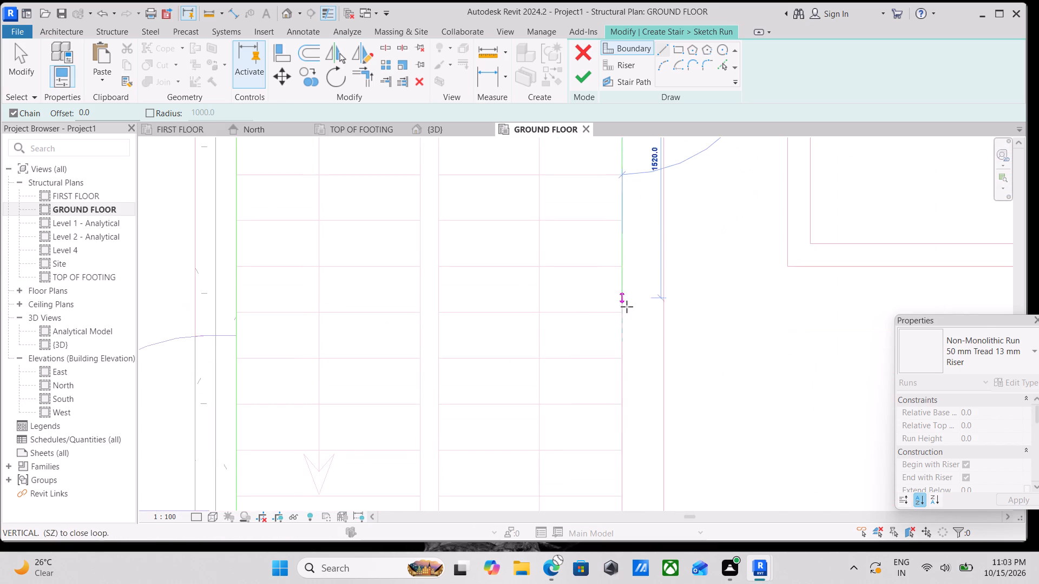
{"action": "middle_click_drag", "start_coordinate": [627, 307], "coordinate": [617, 173]}
{"action": "scroll", "coordinate": [620, 191], "scroll_direction": "down", "scroll_amount": 1}
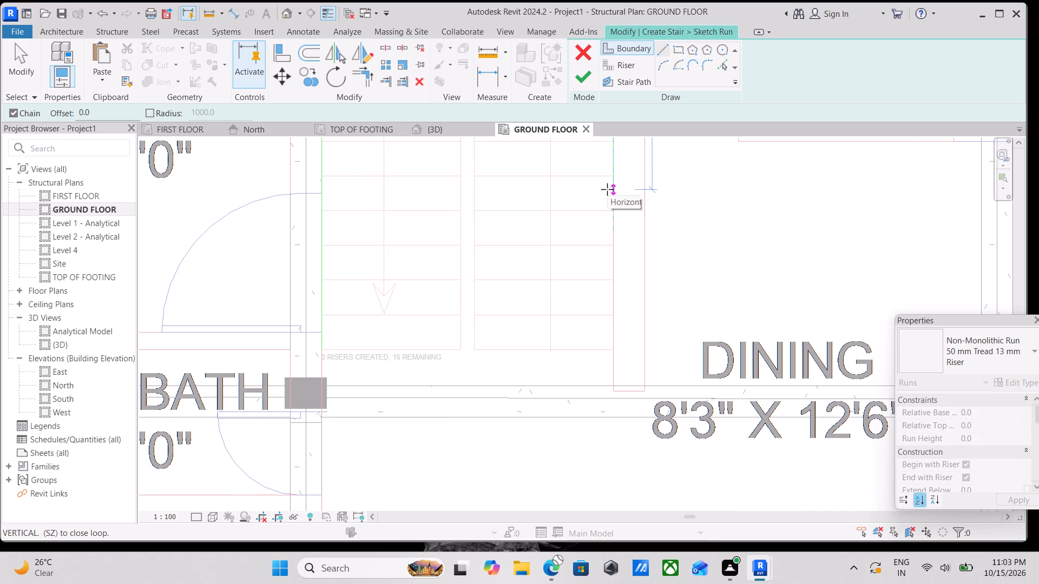
{"action": "scroll", "coordinate": [607, 189], "scroll_direction": "down", "scroll_amount": 2}
{"action": "middle_click_drag", "start_coordinate": [607, 189], "coordinate": [605, 172]}
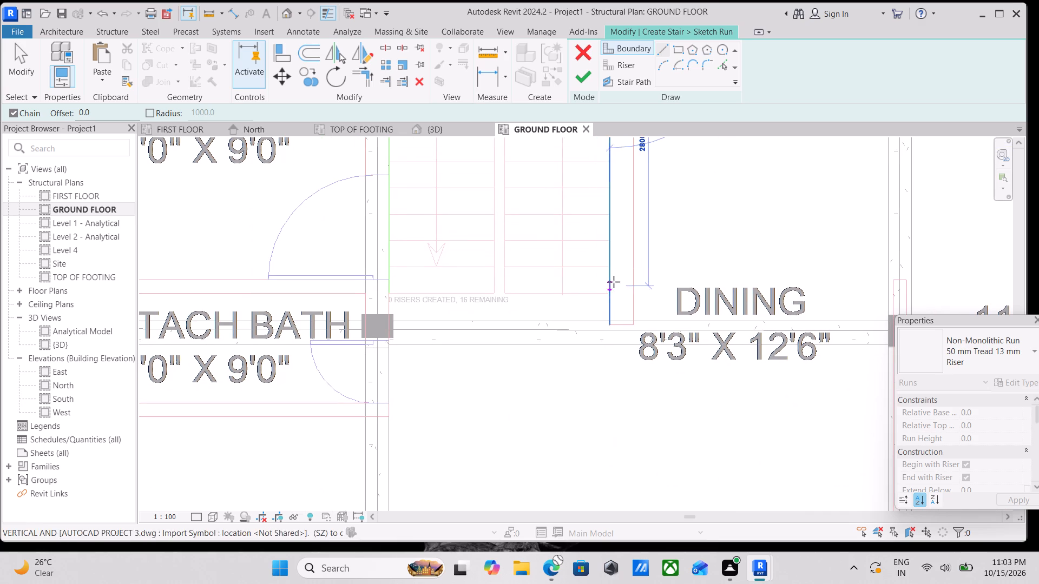
{"action": "scroll", "coordinate": [615, 294], "scroll_direction": "up", "scroll_amount": 9}
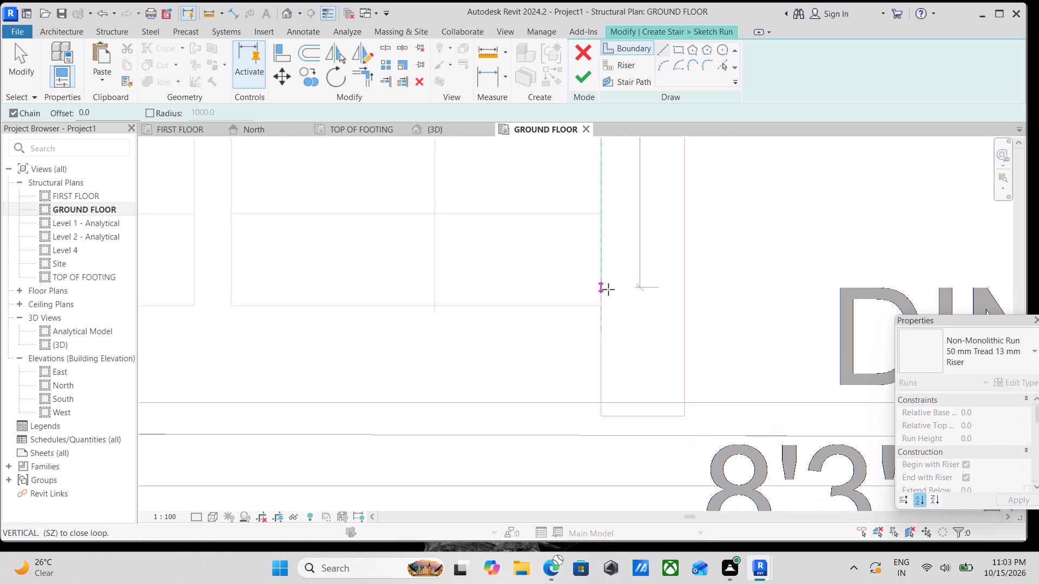
{"action": "left_click", "coordinate": [604, 308]}
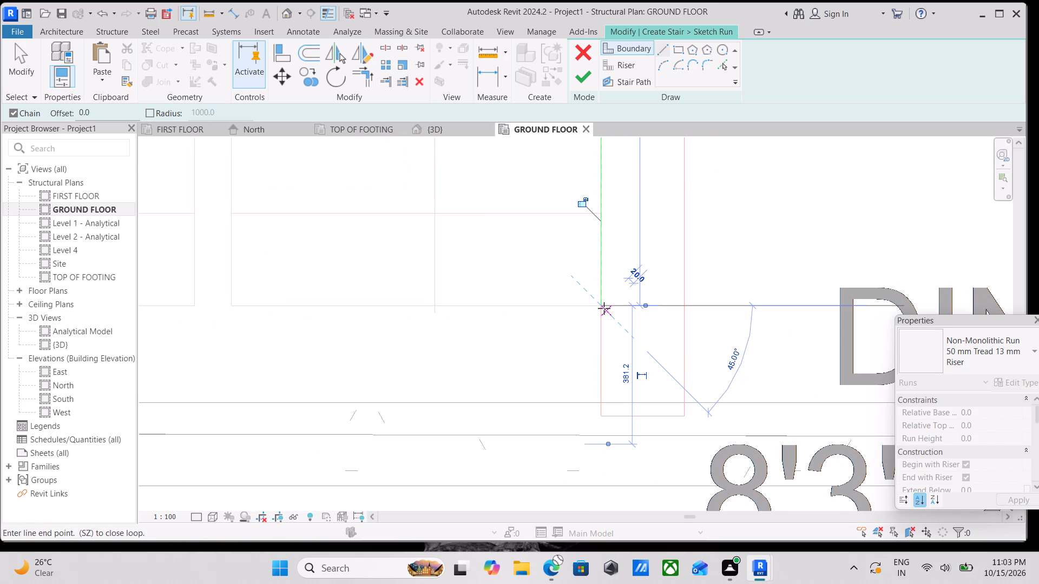
{"action": "scroll", "coordinate": [505, 296], "scroll_direction": "down", "scroll_amount": 1}
{"action": "middle_click_drag", "start_coordinate": [505, 296], "coordinate": [655, 289]}
{"action": "scroll", "coordinate": [616, 301], "scroll_direction": "down", "scroll_amount": 3}
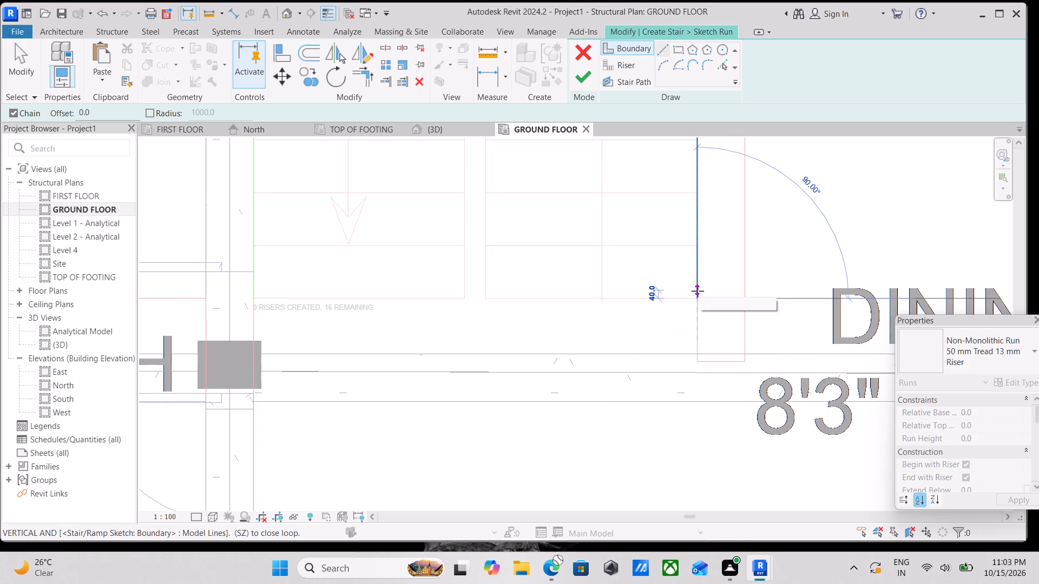
{"action": "key", "text": "Escape"}
Draw the inner boundary of the dining-side flight along the central gap, from the lowest tread line to the landing edge.
{"action": "scroll", "coordinate": [514, 256], "scroll_direction": "down", "scroll_amount": 5}
{"action": "middle_click_drag", "start_coordinate": [512, 257], "coordinate": [581, 350]}
{"action": "scroll", "coordinate": [567, 369], "scroll_direction": "up", "scroll_amount": 3}
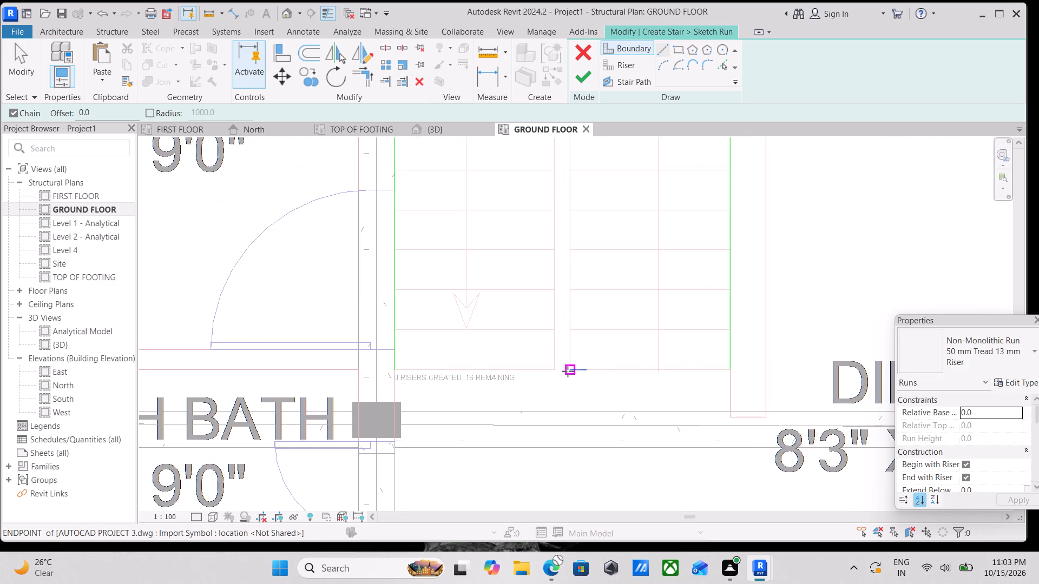
{"action": "left_click", "coordinate": [568, 370]}
{"action": "middle_click_drag", "start_coordinate": [572, 263], "coordinate": [604, 409]}
{"action": "scroll", "coordinate": [593, 220], "scroll_direction": "down", "scroll_amount": 2}
{"action": "middle_click_drag", "start_coordinate": [593, 220], "coordinate": [587, 295]}
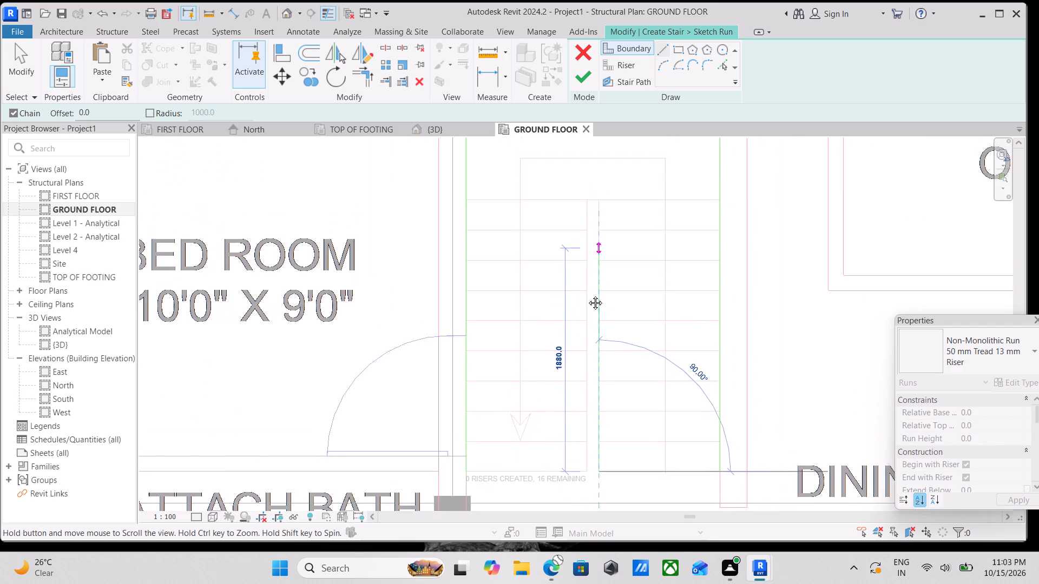
{"action": "middle_click_drag", "start_coordinate": [587, 295], "coordinate": [591, 317]}
{"action": "middle_click_drag", "start_coordinate": [591, 316], "coordinate": [584, 361]}
{"action": "scroll", "coordinate": [586, 334], "scroll_direction": "up", "scroll_amount": 2}
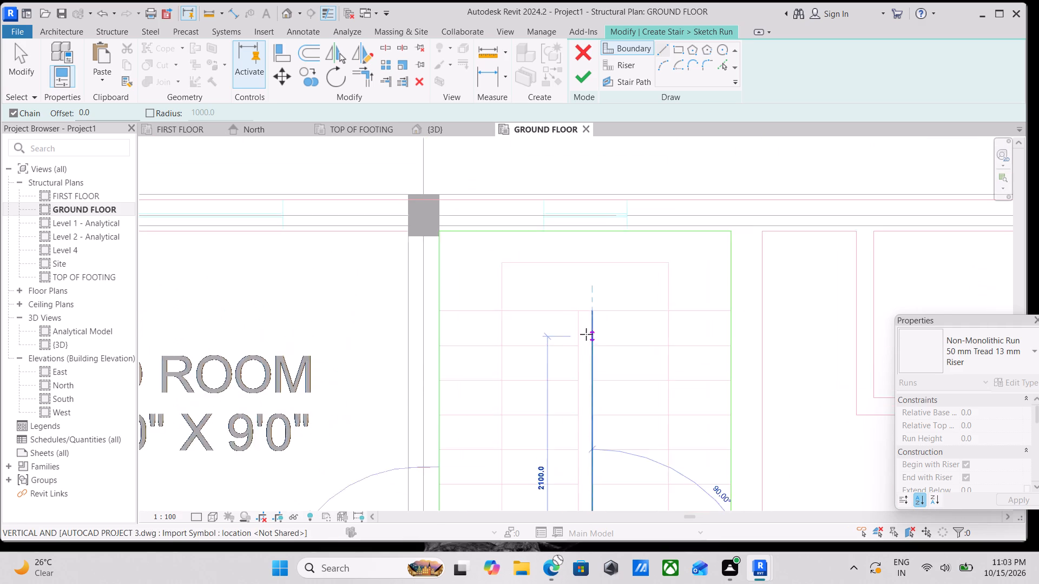
{"action": "scroll", "coordinate": [586, 334], "scroll_direction": "up", "scroll_amount": 1}
{"action": "left_click", "coordinate": [595, 300]}
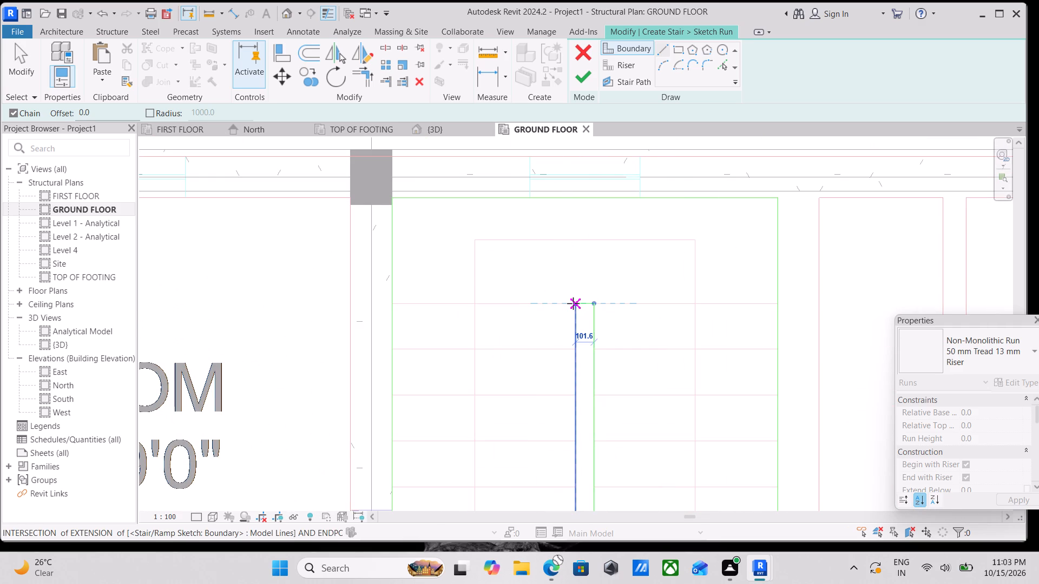
Continue the inner boundary about 102 mm across the central gap and along the bedroom-side flight to its lowest tread line.
{"action": "scroll", "coordinate": [576, 304], "scroll_direction": "up", "scroll_amount": 4}
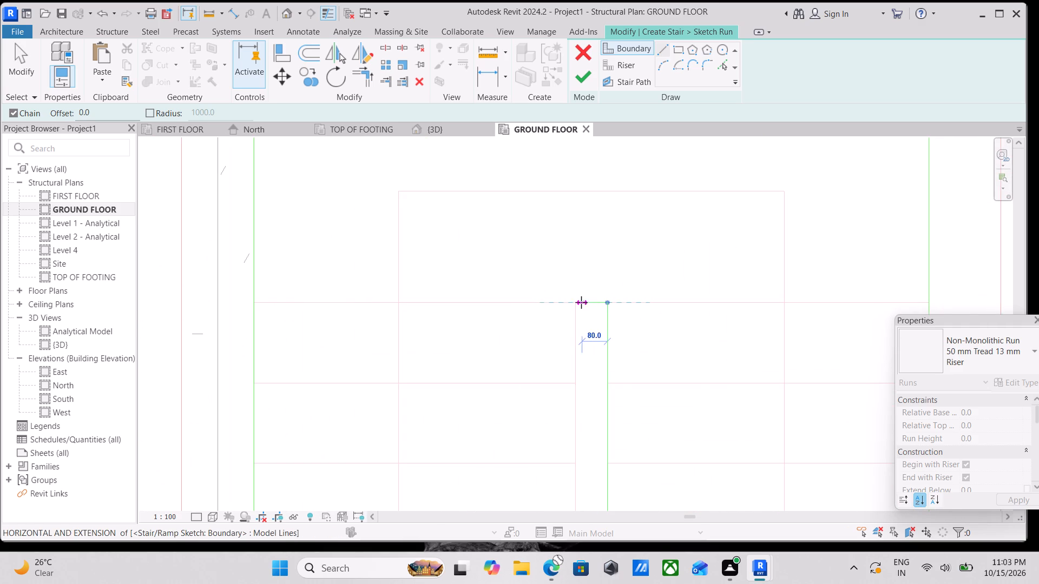
{"action": "left_click", "coordinate": [575, 303]}
{"action": "middle_click_drag", "start_coordinate": [574, 344], "coordinate": [576, 228]}
{"action": "scroll", "coordinate": [576, 222], "scroll_direction": "up", "scroll_amount": 1}
{"action": "scroll", "coordinate": [570, 324], "scroll_direction": "down", "scroll_amount": 3}
{"action": "middle_click_drag", "start_coordinate": [569, 326], "coordinate": [554, 203]}
{"action": "scroll", "coordinate": [537, 300], "scroll_direction": "down", "scroll_amount": 4}
{"action": "middle_click_drag", "start_coordinate": [535, 303], "coordinate": [574, 157]}
{"action": "scroll", "coordinate": [602, 277], "scroll_direction": "down", "scroll_amount": 1}
{"action": "middle_click_drag", "start_coordinate": [602, 277], "coordinate": [601, 210]}
{"action": "scroll", "coordinate": [587, 255], "scroll_direction": "up", "scroll_amount": 1}
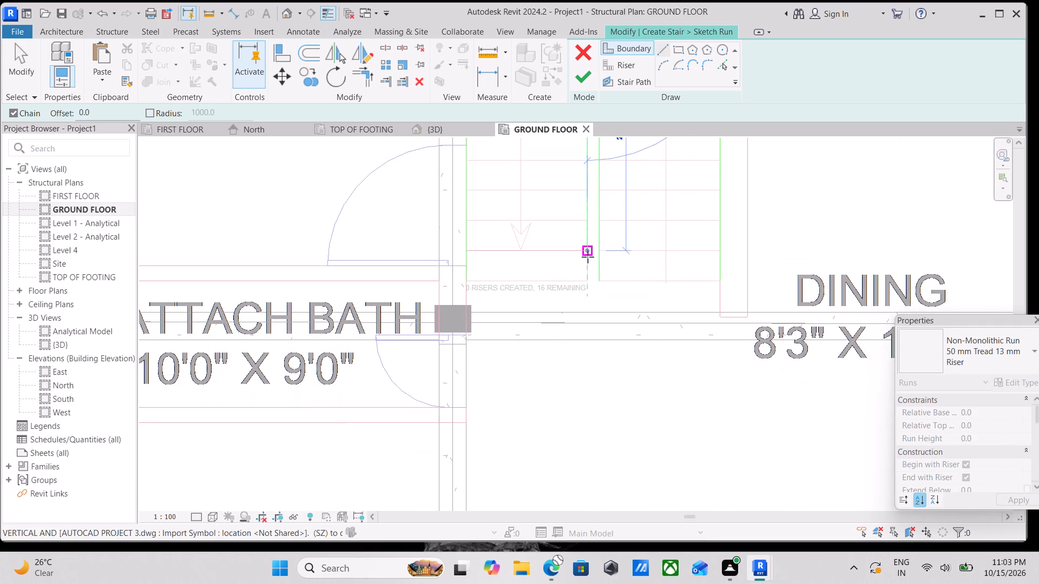
{"action": "scroll", "coordinate": [588, 257], "scroll_direction": "up", "scroll_amount": 3}
{"action": "left_click", "coordinate": [587, 293]}
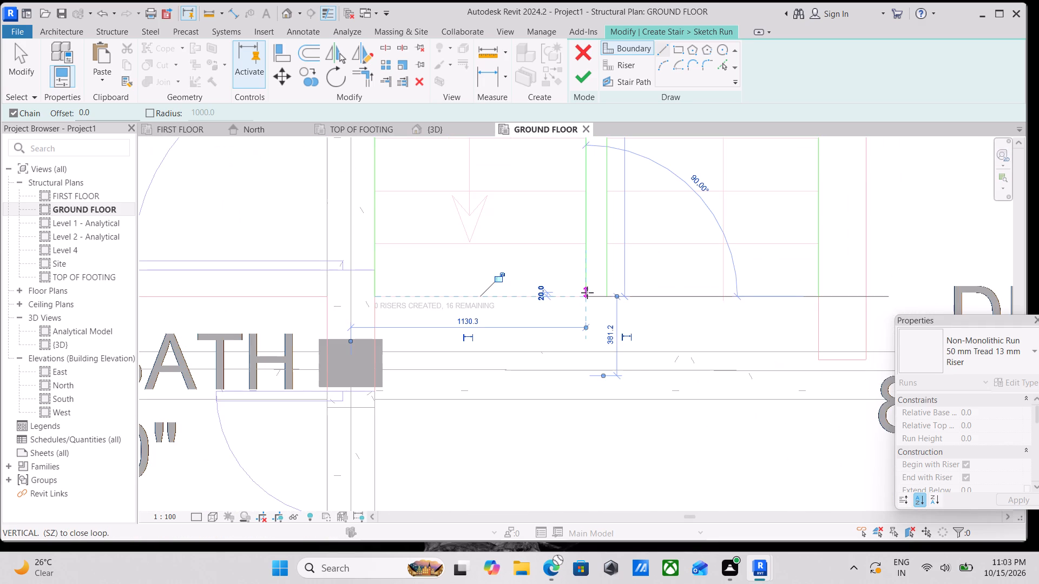
{"action": "key", "text": "Escape"}
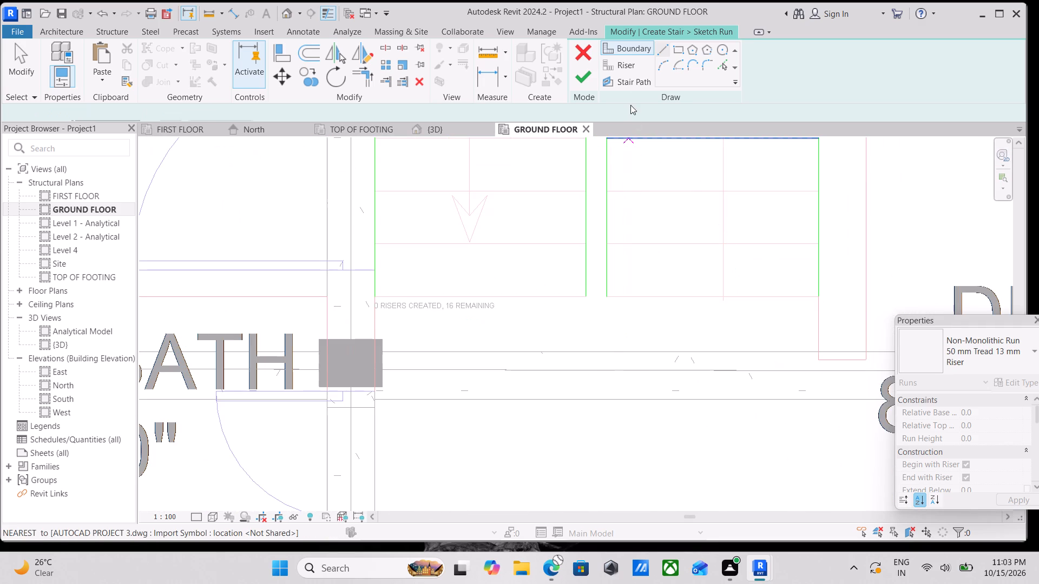
Create the lowest five risers of the bedroom-side flight by picking the CAD tread lines with zero offset.
{"action": "left_click", "coordinate": [610, 67]}
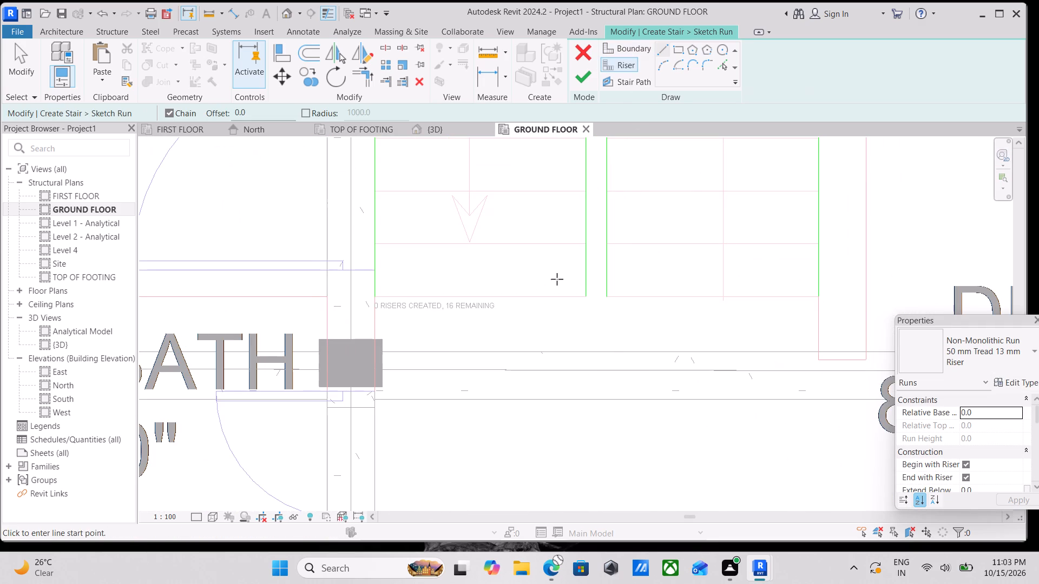
{"action": "left_click", "coordinate": [584, 297]}
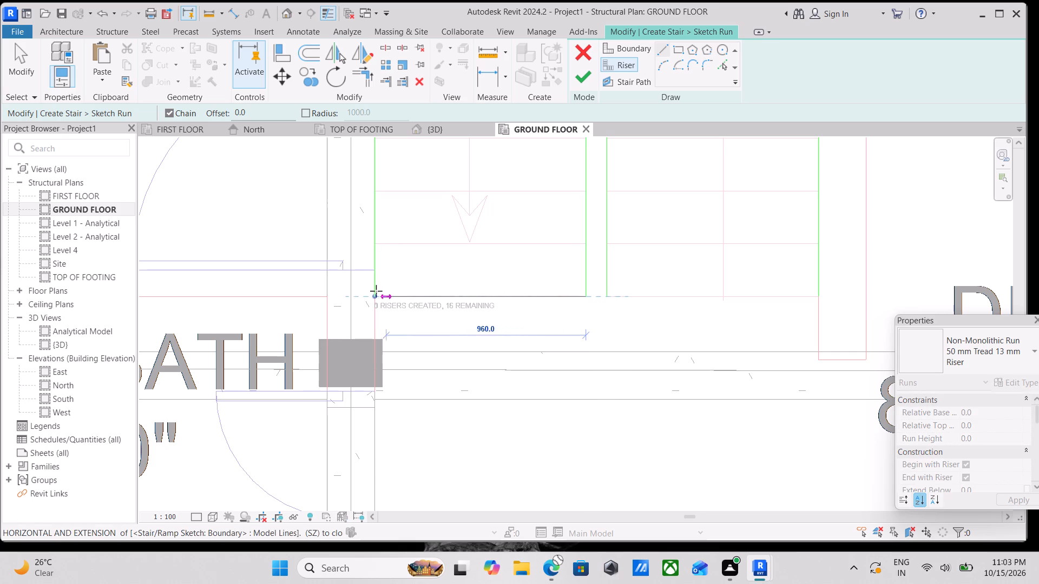
{"action": "key", "text": "Escape"}
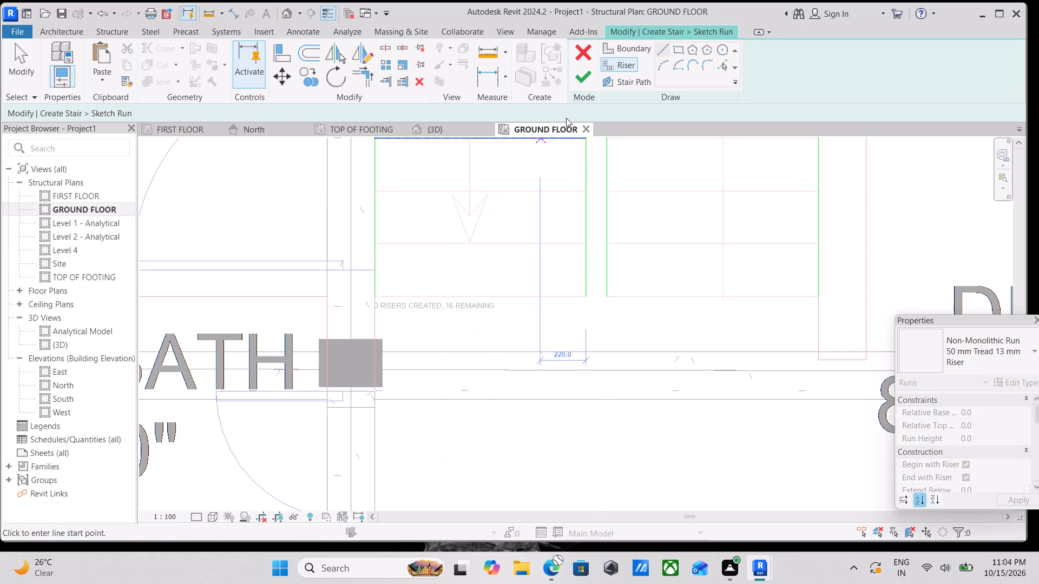
{"action": "left_click", "coordinate": [728, 69]}
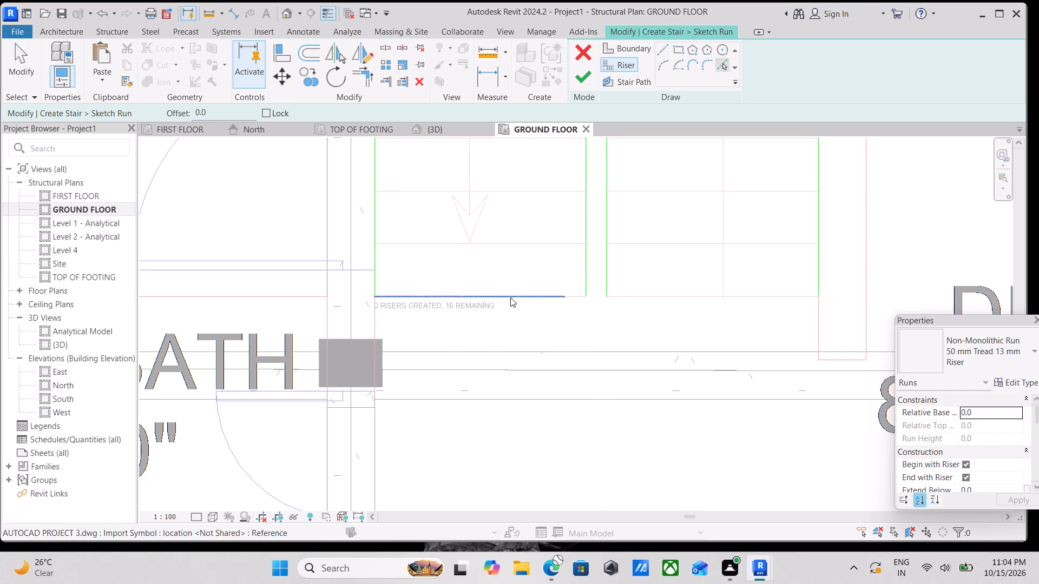
{"action": "left_click", "coordinate": [516, 296]}
{"action": "left_click", "coordinate": [522, 241]}
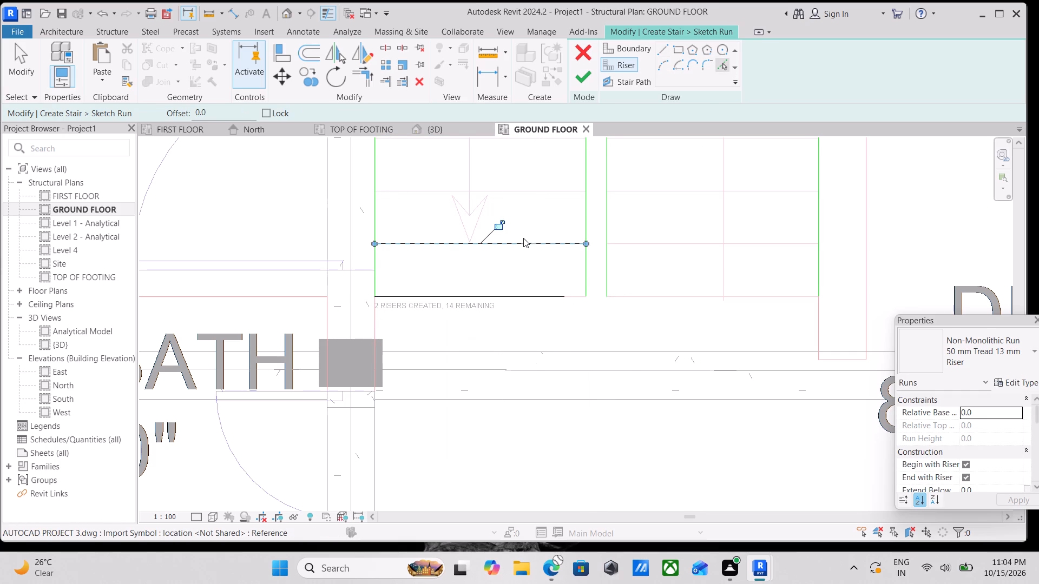
{"action": "left_click", "coordinate": [534, 193]}
{"action": "middle_click_drag", "start_coordinate": [542, 181], "coordinate": [567, 270]}
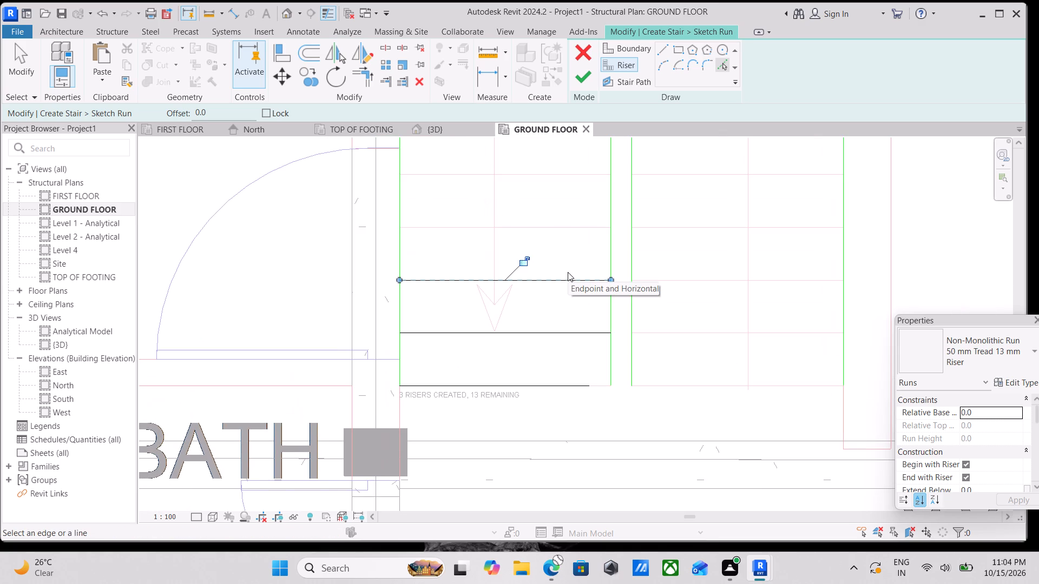
{"action": "scroll", "coordinate": [528, 261], "scroll_direction": "up", "scroll_amount": 1}
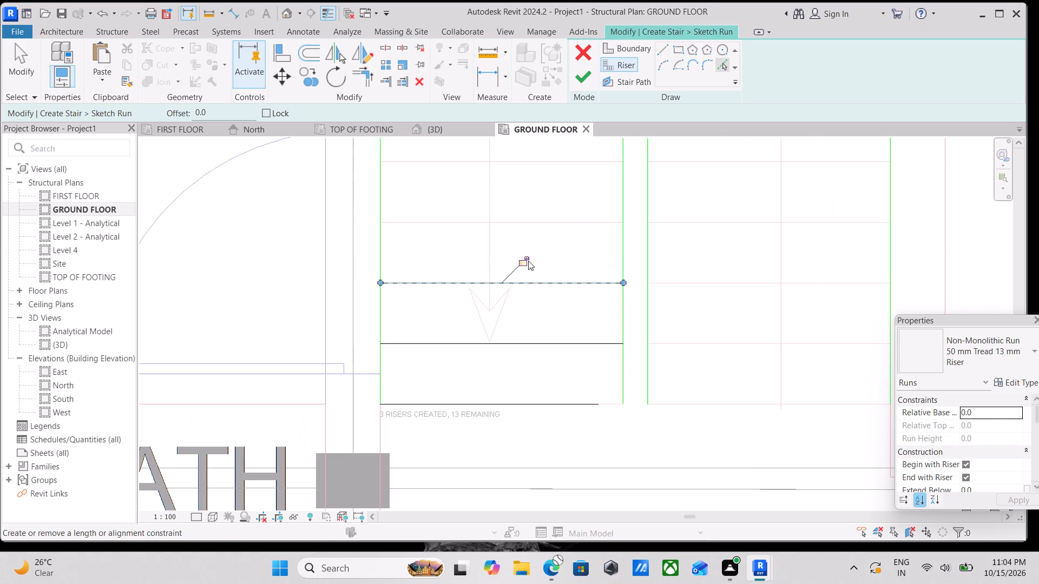
{"action": "left_click", "coordinate": [543, 225]}
{"action": "middle_click_drag", "start_coordinate": [554, 185], "coordinate": [554, 185]}
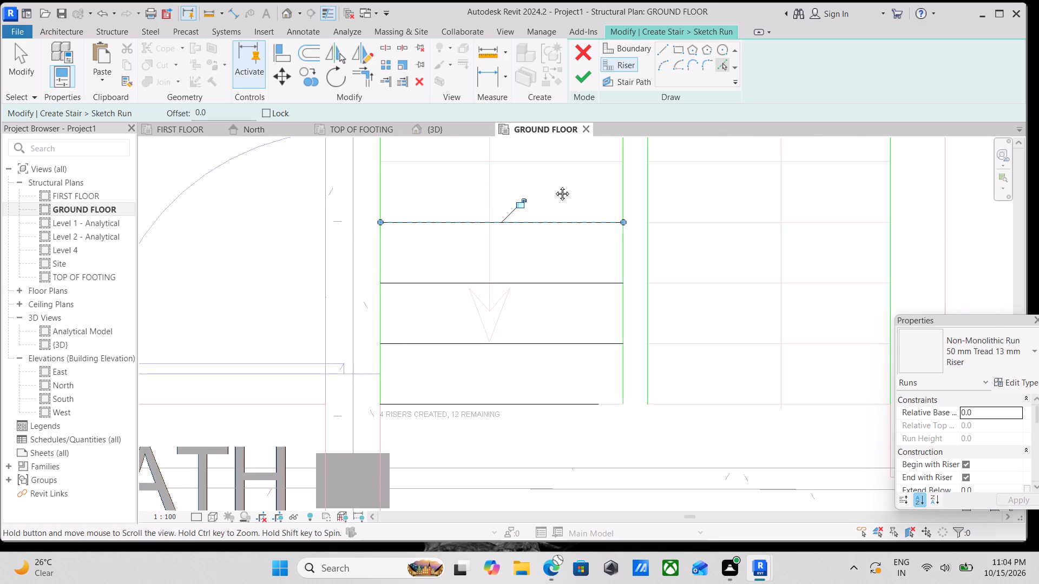
{"action": "middle_click_drag", "start_coordinate": [554, 185], "coordinate": [589, 319]}
{"action": "scroll", "coordinate": [570, 272], "scroll_direction": "up", "scroll_amount": 1}
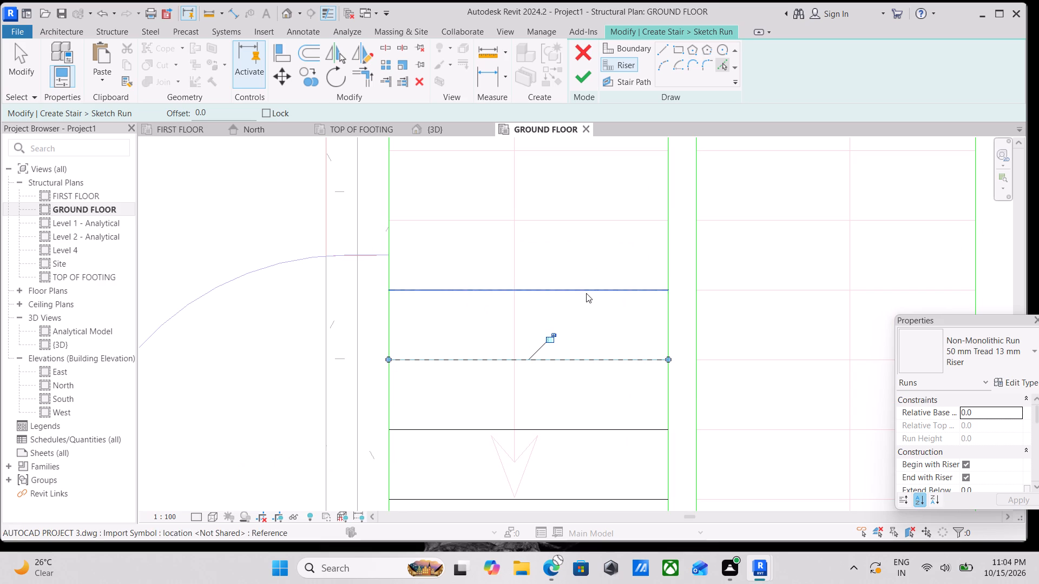
{"action": "left_click", "coordinate": [586, 293]}
Create five more bedroom-side risers by picking the CAD tread lines up to and including the landing edge.
{"action": "middle_click_drag", "start_coordinate": [580, 238], "coordinate": [585, 308]}
{"action": "left_click", "coordinate": [581, 286]}
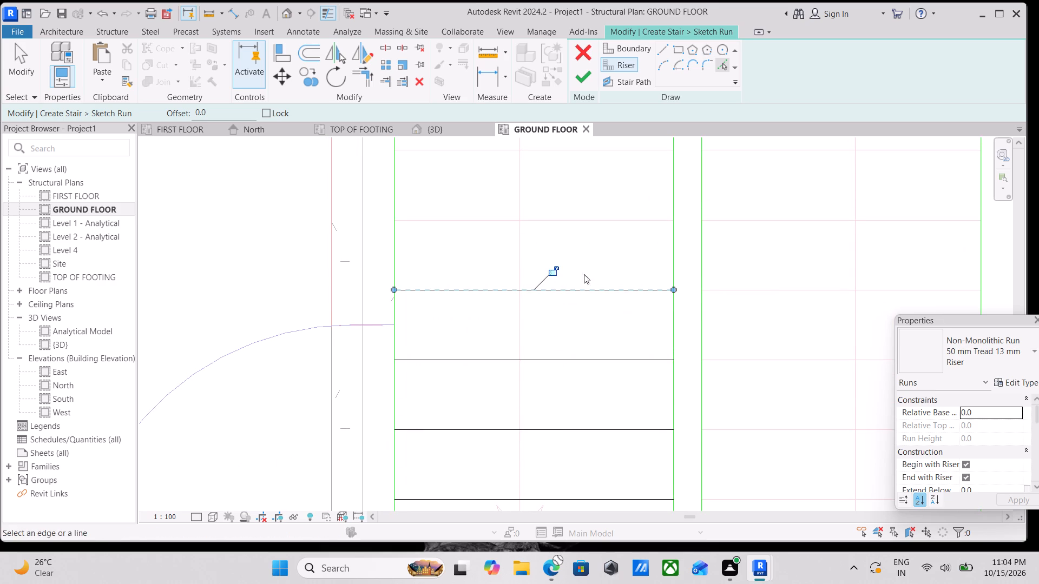
{"action": "middle_click_drag", "start_coordinate": [589, 262], "coordinate": [603, 373]}
{"action": "left_click", "coordinate": [620, 334]}
{"action": "middle_click_drag", "start_coordinate": [619, 302], "coordinate": [609, 392]}
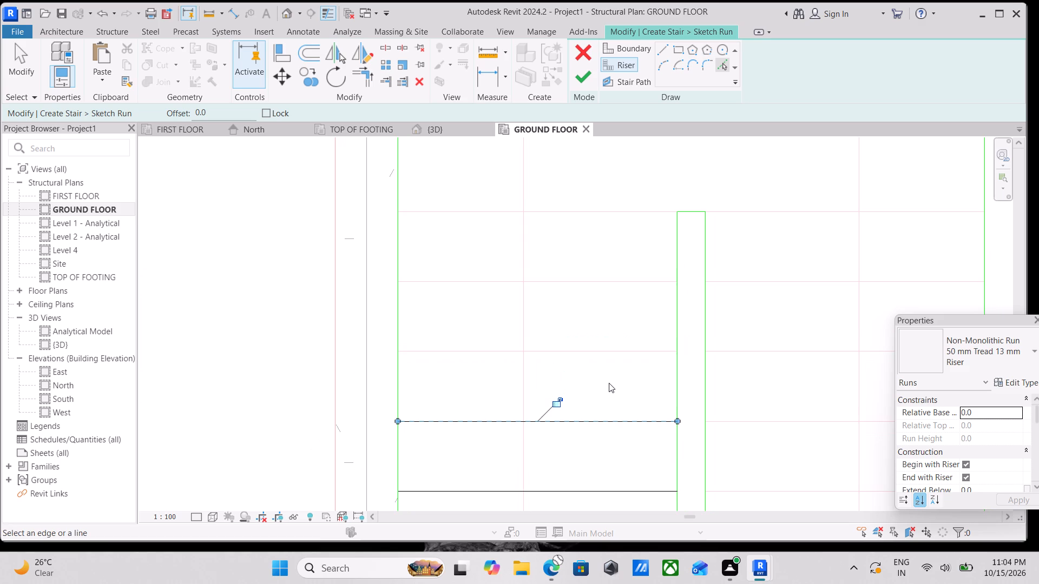
{"action": "left_click", "coordinate": [608, 353]}
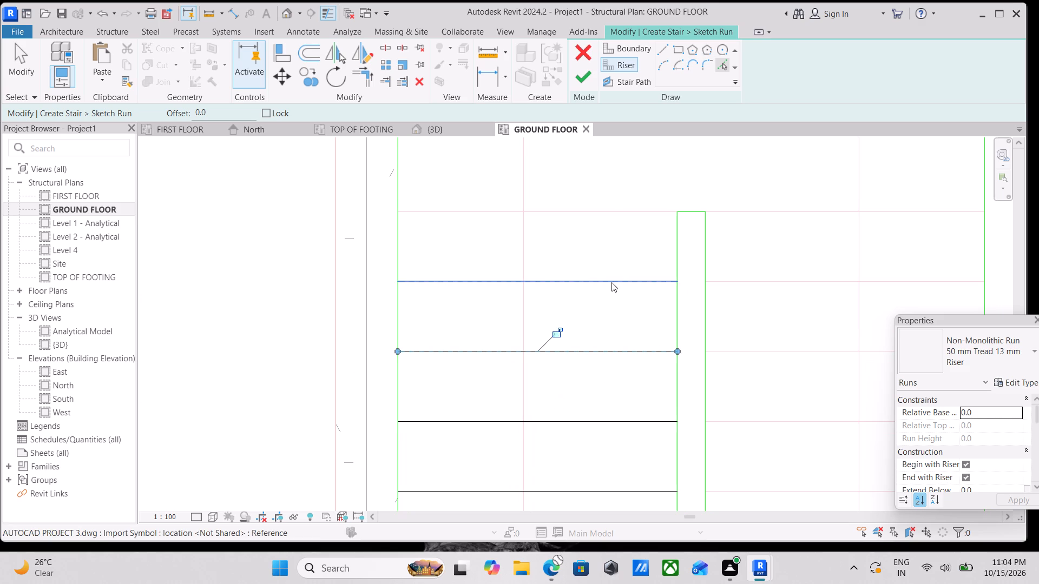
{"action": "left_click", "coordinate": [611, 282]}
{"action": "scroll", "coordinate": [611, 282], "scroll_direction": "down", "scroll_amount": 3}
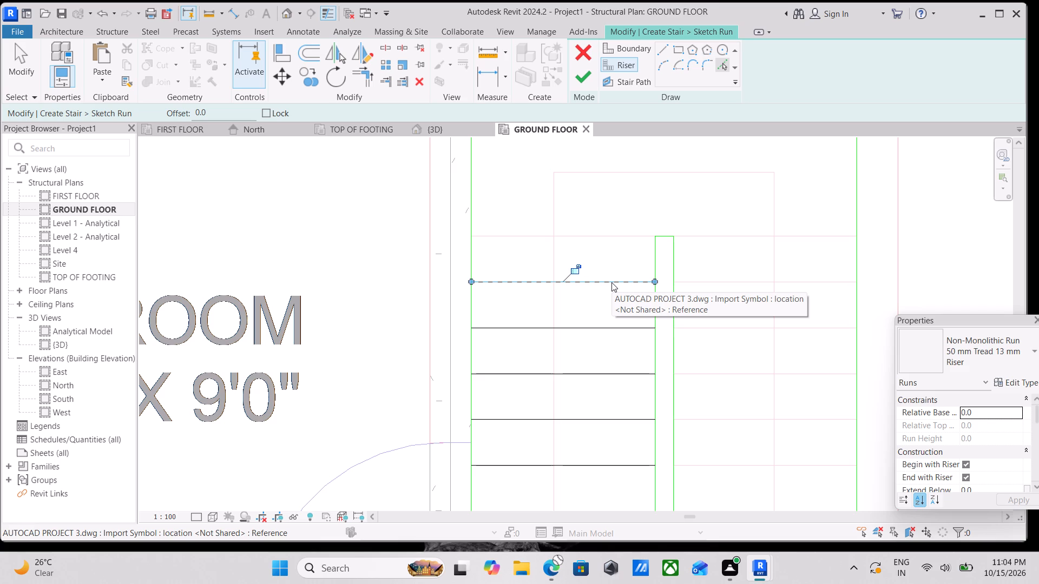
{"action": "scroll", "coordinate": [611, 282], "scroll_direction": "down", "scroll_amount": 1}
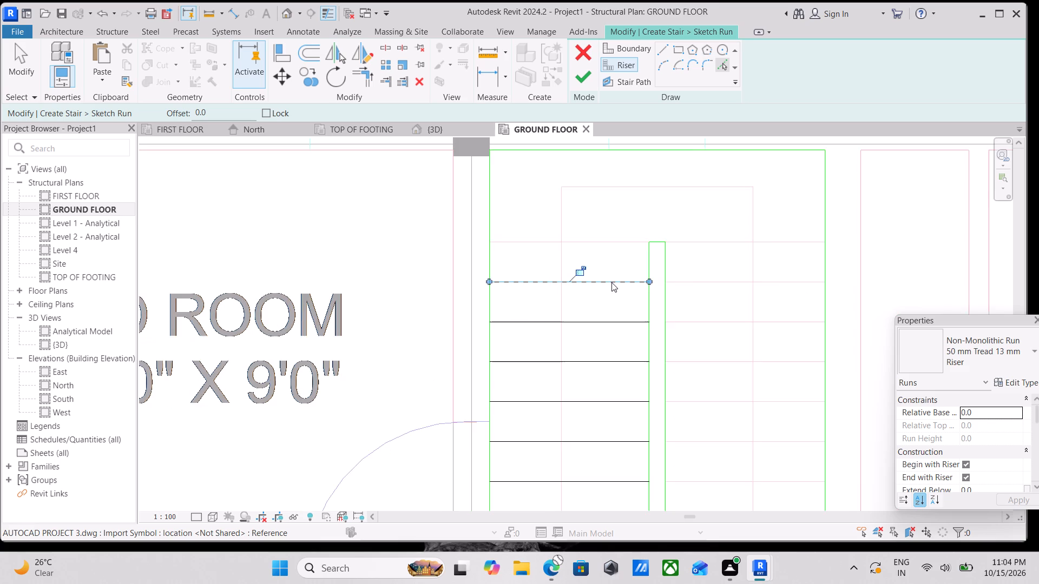
{"action": "scroll", "coordinate": [611, 282], "scroll_direction": "down", "scroll_amount": 1}
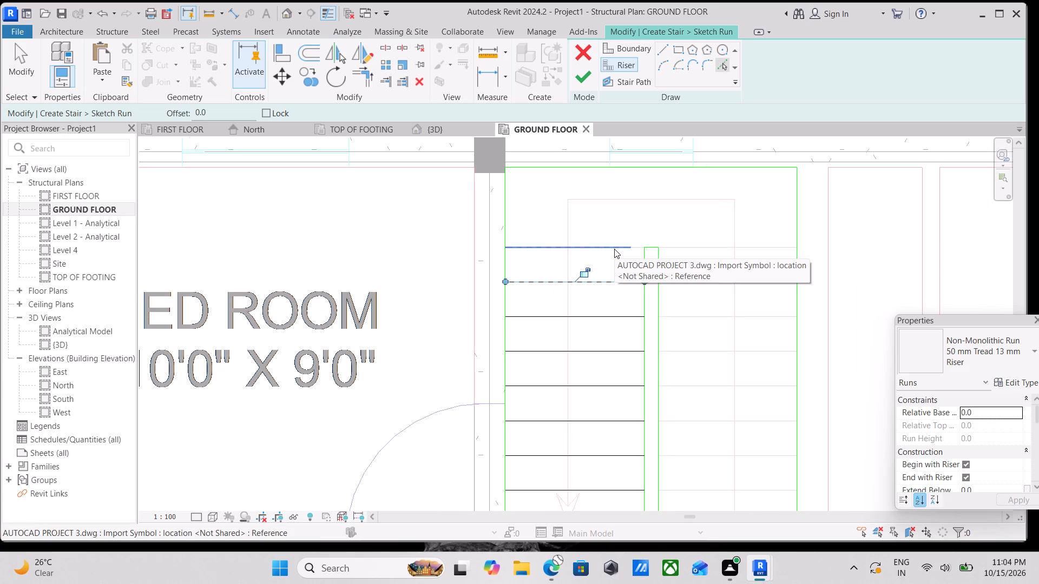
{"action": "left_click", "coordinate": [614, 249]}
Create six risers on the dining-side flight from the picked CAD lines, starting at the landing edge, and end the command.
{"action": "middle_click_drag", "start_coordinate": [701, 260], "coordinate": [645, 137]}
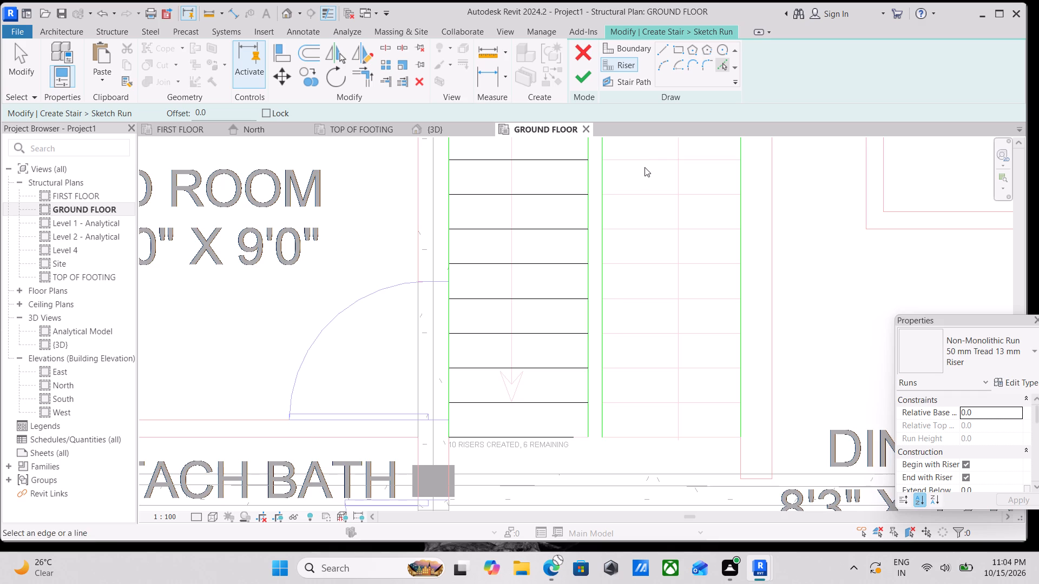
{"action": "middle_click_drag", "start_coordinate": [645, 167], "coordinate": [641, 244]}
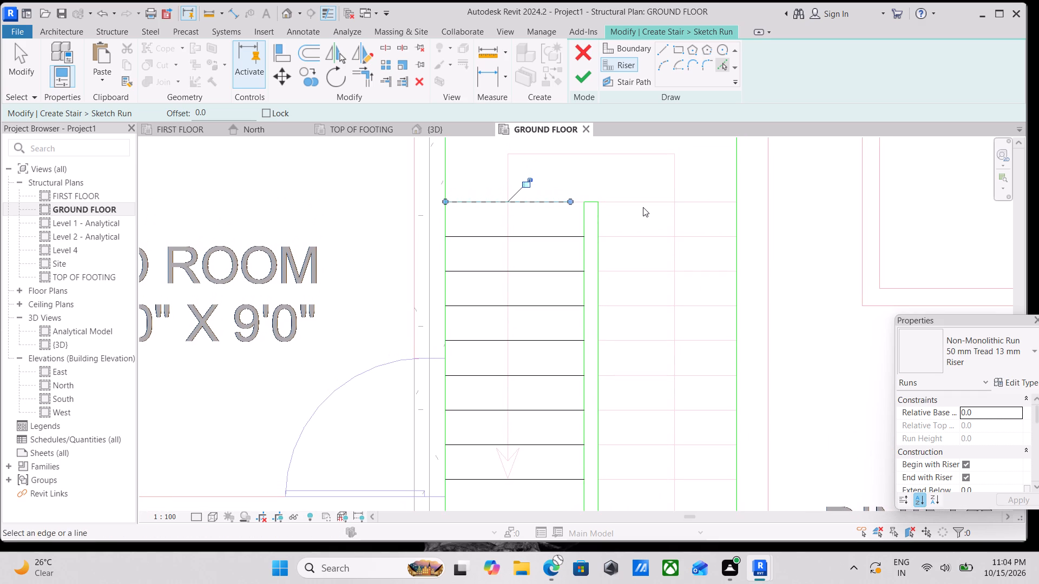
{"action": "left_click", "coordinate": [643, 207]}
{"action": "left_click", "coordinate": [649, 240]}
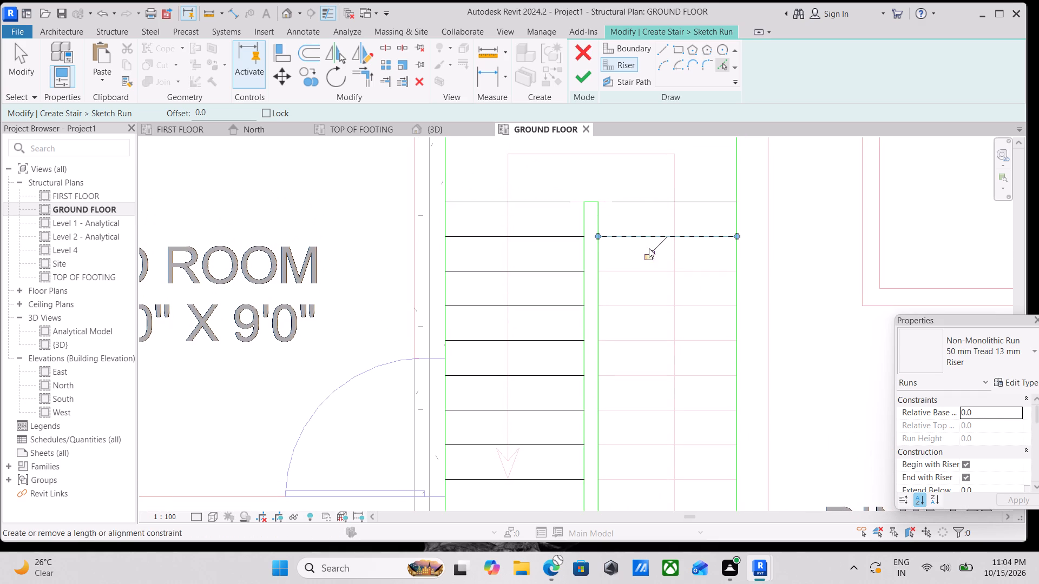
{"action": "scroll", "coordinate": [659, 268], "scroll_direction": "down", "scroll_amount": 2}
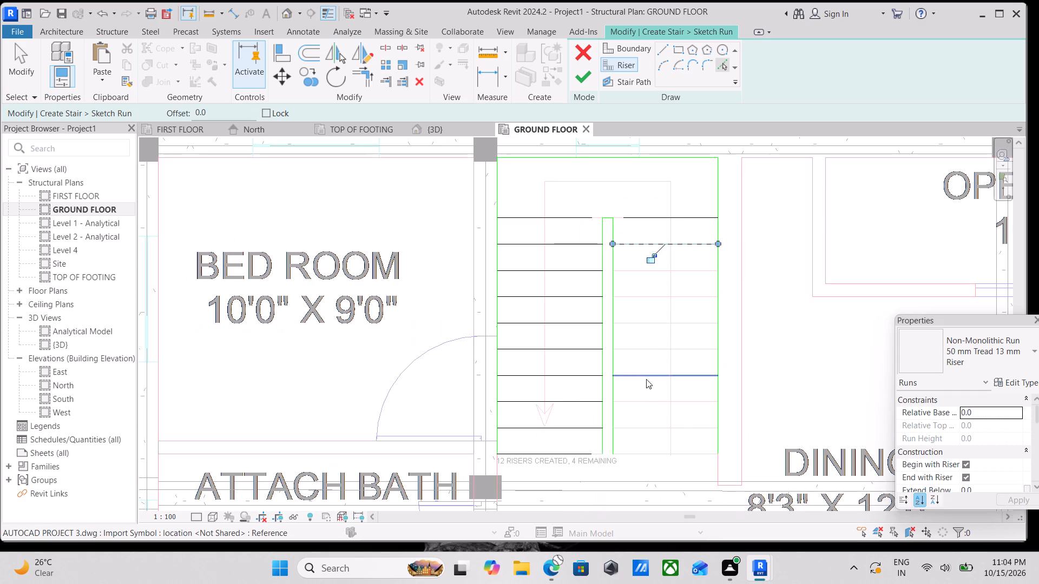
{"action": "scroll", "coordinate": [646, 380], "scroll_direction": "up", "scroll_amount": 2}
{"action": "left_click", "coordinate": [660, 234]}
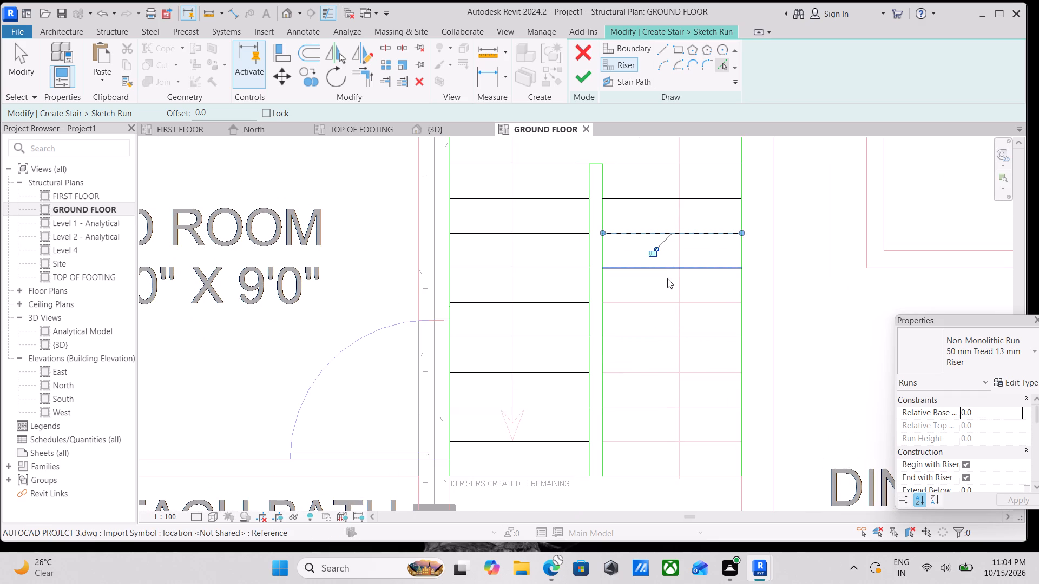
{"action": "left_click", "coordinate": [664, 270]}
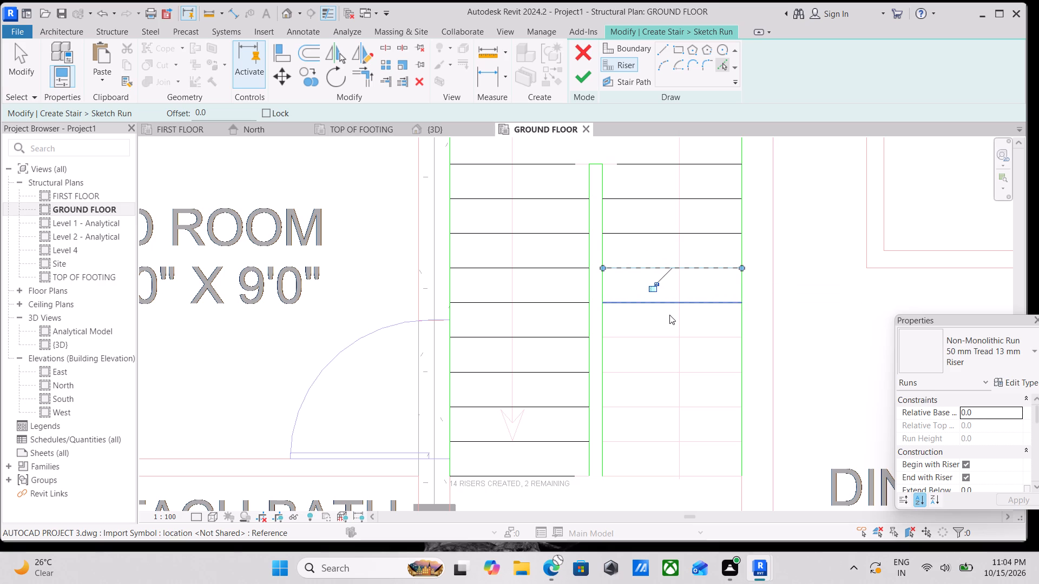
{"action": "left_click", "coordinate": [662, 303]}
{"action": "left_click", "coordinate": [670, 340]}
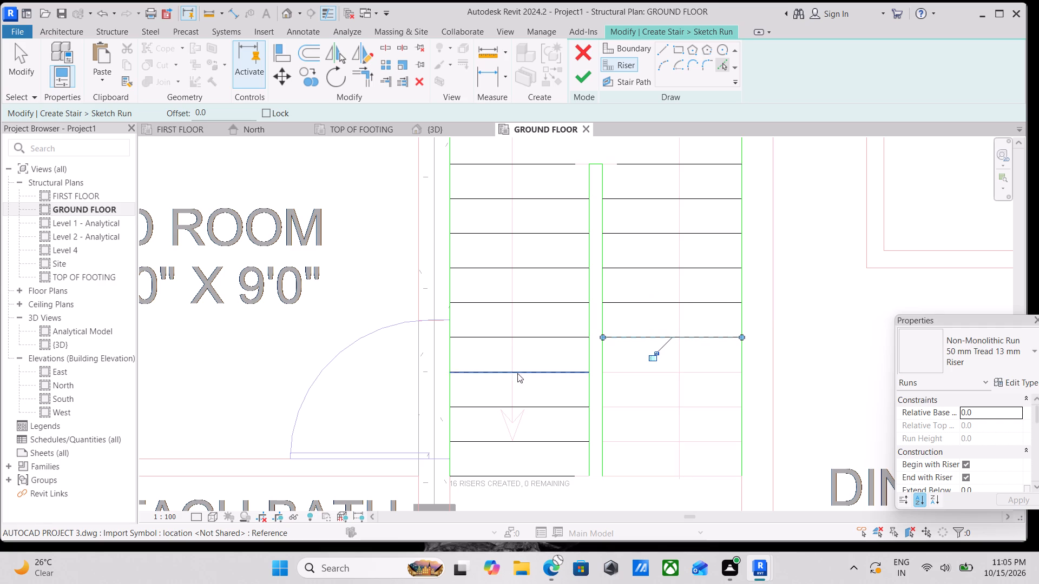
{"action": "scroll", "coordinate": [530, 376], "scroll_direction": "up", "scroll_amount": 3}
{"action": "key", "text": "Escape"}
{"action": "scroll", "coordinate": [612, 335], "scroll_direction": "down", "scroll_amount": 4}
{"action": "key", "text": "Escape"}
Extend the two landing-edge risers to meet their flights' inner boundaries at the central gap.
{"action": "scroll", "coordinate": [611, 335], "scroll_direction": "down", "scroll_amount": 1}
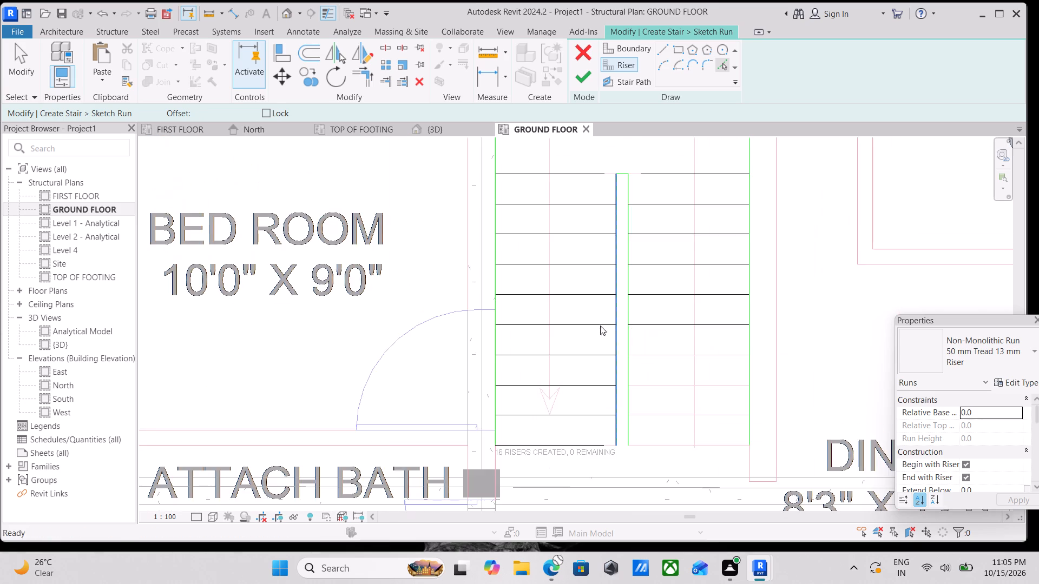
{"action": "scroll", "coordinate": [600, 326], "scroll_direction": "down", "scroll_amount": 1}
{"action": "scroll", "coordinate": [576, 259], "scroll_direction": "up", "scroll_amount": 2}
{"action": "scroll", "coordinate": [610, 182], "scroll_direction": "up", "scroll_amount": 7}
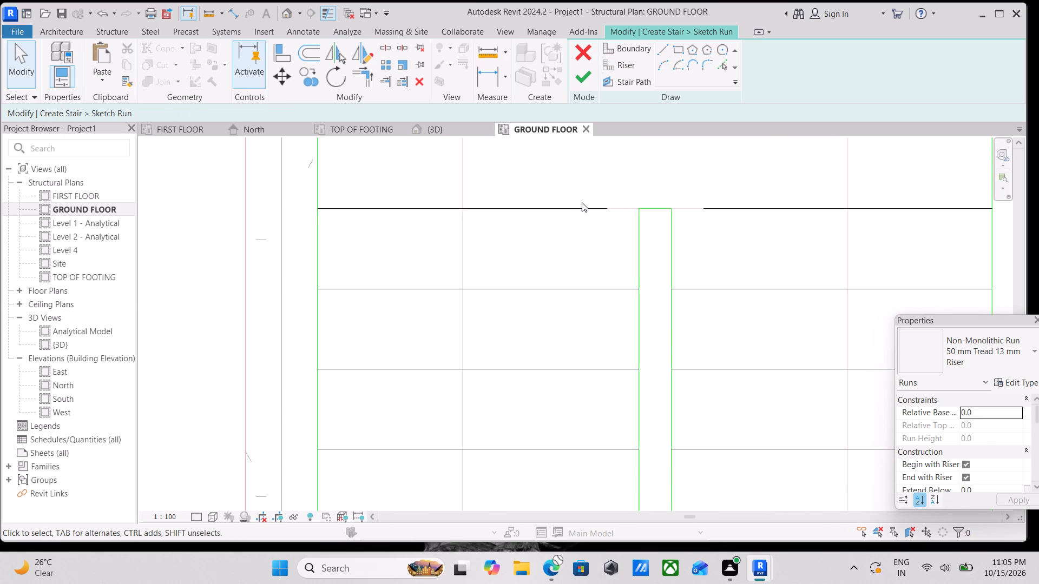
{"action": "key", "text": "Escape"}
{"action": "scroll", "coordinate": [591, 208], "scroll_direction": "up", "scroll_amount": 3}
{"action": "left_click", "coordinate": [594, 210]}
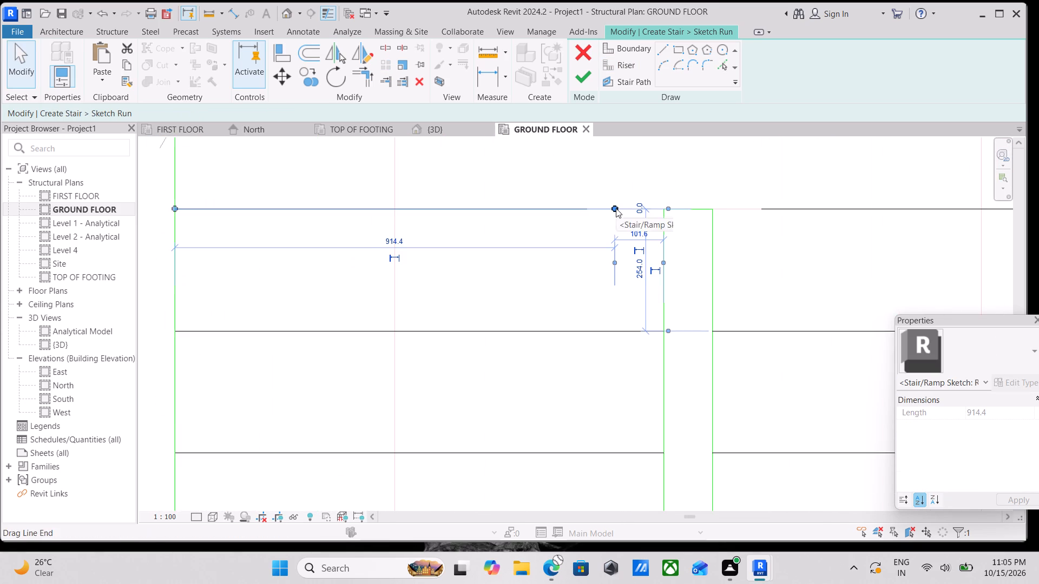
{"action": "left_click_drag", "start_coordinate": [616, 208], "coordinate": [665, 211]}
{"action": "key", "text": "Escape"}
{"action": "left_click", "coordinate": [780, 211]}
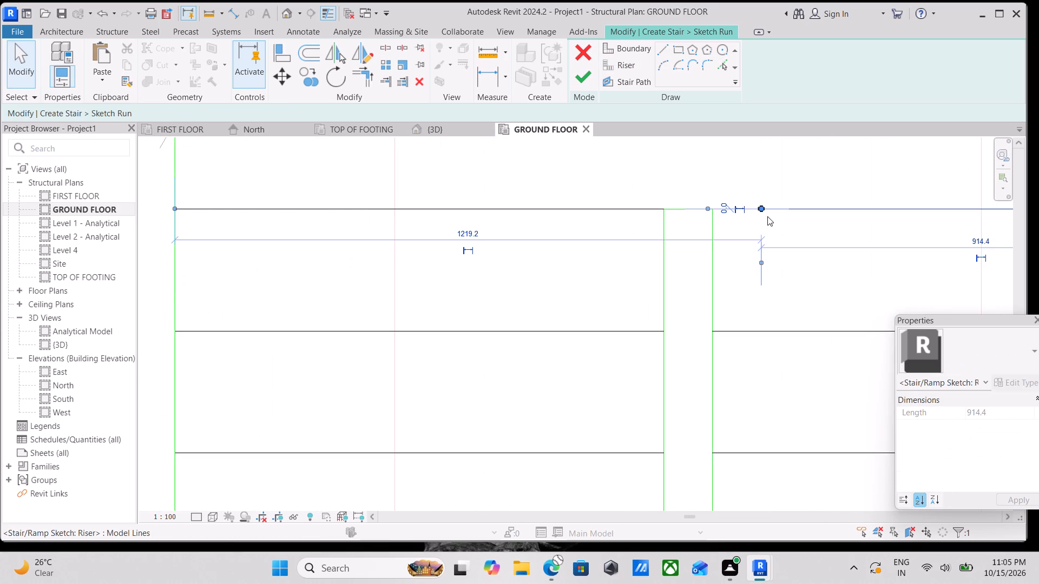
{"action": "left_click_drag", "start_coordinate": [761, 210], "coordinate": [716, 209]}
{"action": "key", "text": "Escape"}
Extend the lowest riser of the bedroom-side flight about 102 mm to the flight's inner boundary.
{"action": "scroll", "coordinate": [712, 224], "scroll_direction": "down", "scroll_amount": 6}
{"action": "middle_click_drag", "start_coordinate": [705, 242], "coordinate": [687, 150]}
{"action": "scroll", "coordinate": [696, 387], "scroll_direction": "down", "scroll_amount": 3}
{"action": "middle_click_drag", "start_coordinate": [693, 373], "coordinate": [650, 171]}
{"action": "scroll", "coordinate": [582, 353], "scroll_direction": "up", "scroll_amount": 3}
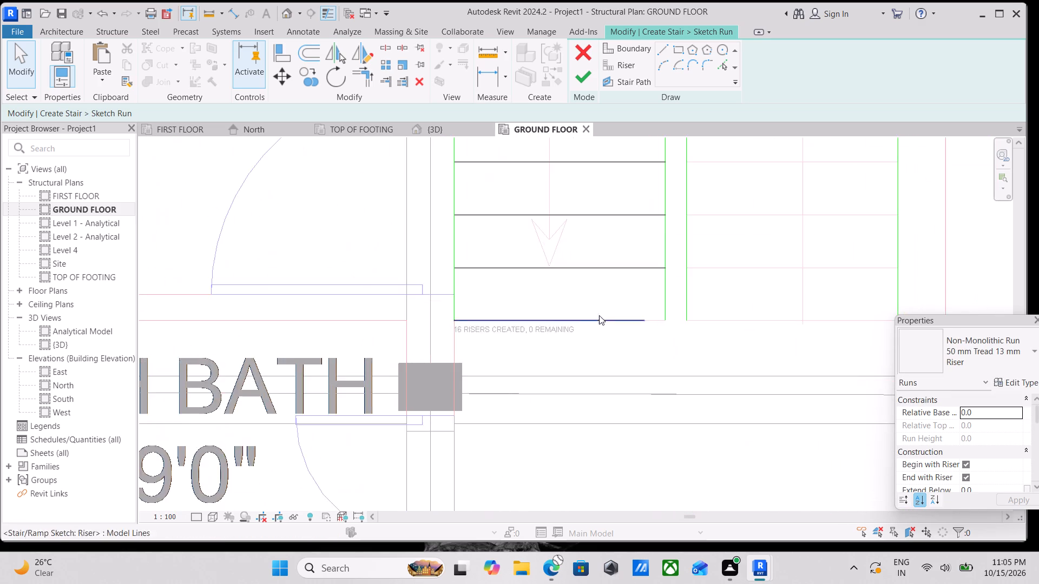
{"action": "scroll", "coordinate": [599, 315], "scroll_direction": "up", "scroll_amount": 4}
{"action": "scroll", "coordinate": [667, 339], "scroll_direction": "up", "scroll_amount": 3}
{"action": "left_click", "coordinate": [665, 326]}
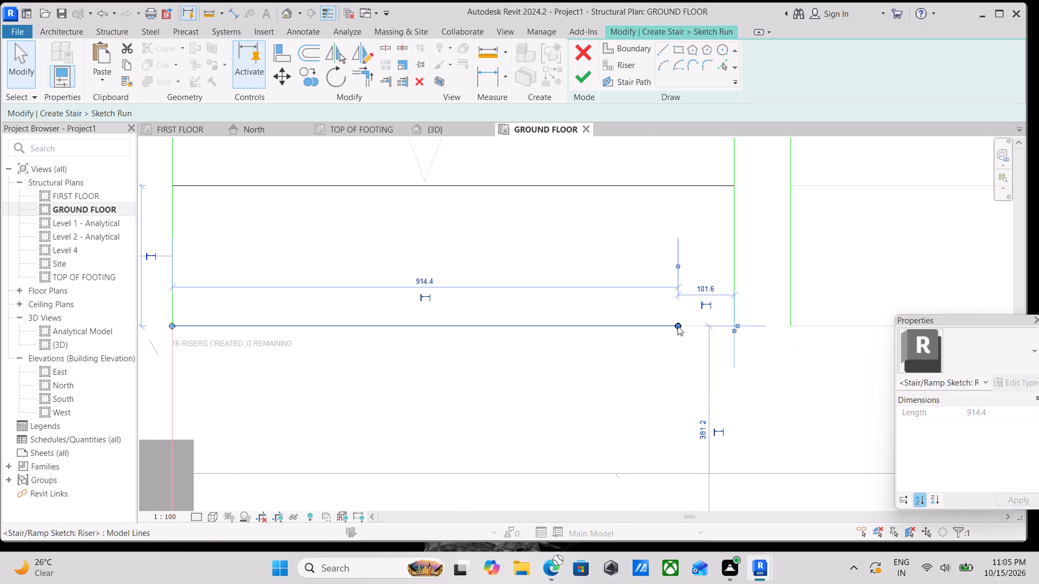
{"action": "left_click_drag", "start_coordinate": [678, 326], "coordinate": [731, 324]}
{"action": "scroll", "coordinate": [731, 324], "scroll_direction": "down", "scroll_amount": 3}
{"action": "key", "text": "Escape"}
Shorten the dining-side flight's inner boundary to 1270 mm so it ends at that flight's lowest sketched riser.
{"action": "scroll", "coordinate": [791, 322], "scroll_direction": "down", "scroll_amount": 6}
{"action": "middle_click_drag", "start_coordinate": [788, 327], "coordinate": [758, 366]}
{"action": "scroll", "coordinate": [757, 367], "scroll_direction": "up", "scroll_amount": 1}
{"action": "left_click", "coordinate": [751, 293]}
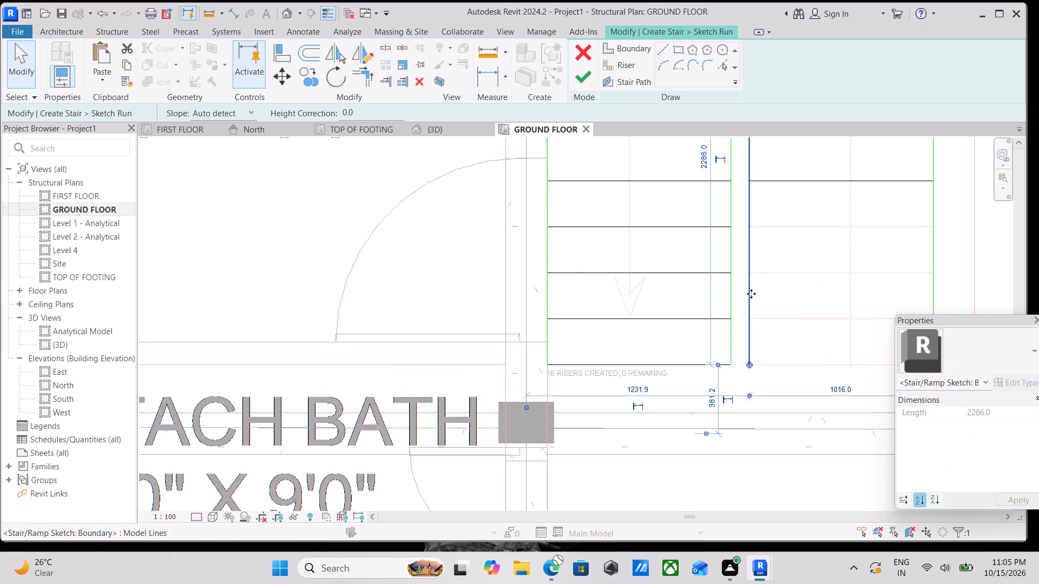
{"action": "left_click_drag", "start_coordinate": [749, 364], "coordinate": [751, 212]}
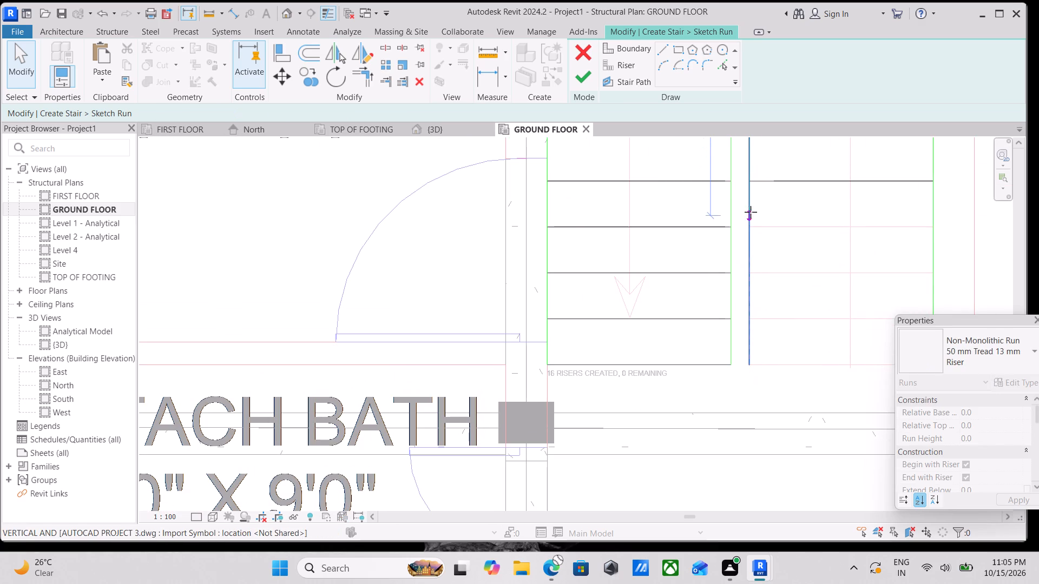
{"action": "left_click_drag", "start_coordinate": [751, 212], "coordinate": [751, 187]}
{"action": "scroll", "coordinate": [758, 191], "scroll_direction": "down", "scroll_amount": 3}
{"action": "middle_click_drag", "start_coordinate": [758, 191], "coordinate": [601, 256]}
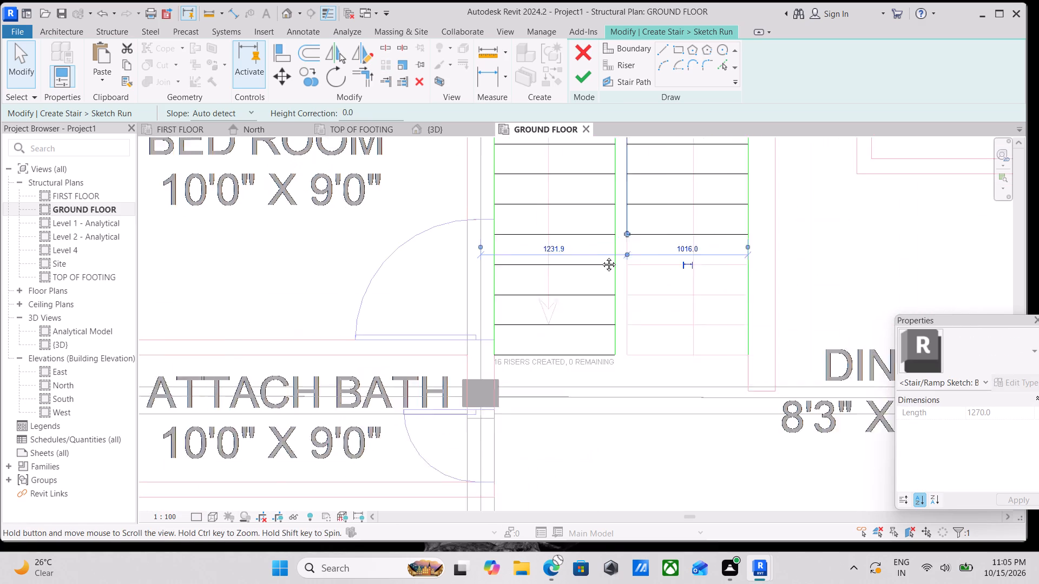
{"action": "middle_click_drag", "start_coordinate": [601, 256], "coordinate": [600, 260]}
{"action": "scroll", "coordinate": [626, 286], "scroll_direction": "up", "scroll_amount": 1}
{"action": "scroll", "coordinate": [741, 342], "scroll_direction": "up", "scroll_amount": 2}
{"action": "key", "text": "Escape"}
Shorten the dining-side flight's outer boundary so it ends at that flight's lowest sketched riser.
{"action": "left_click", "coordinate": [722, 334]}
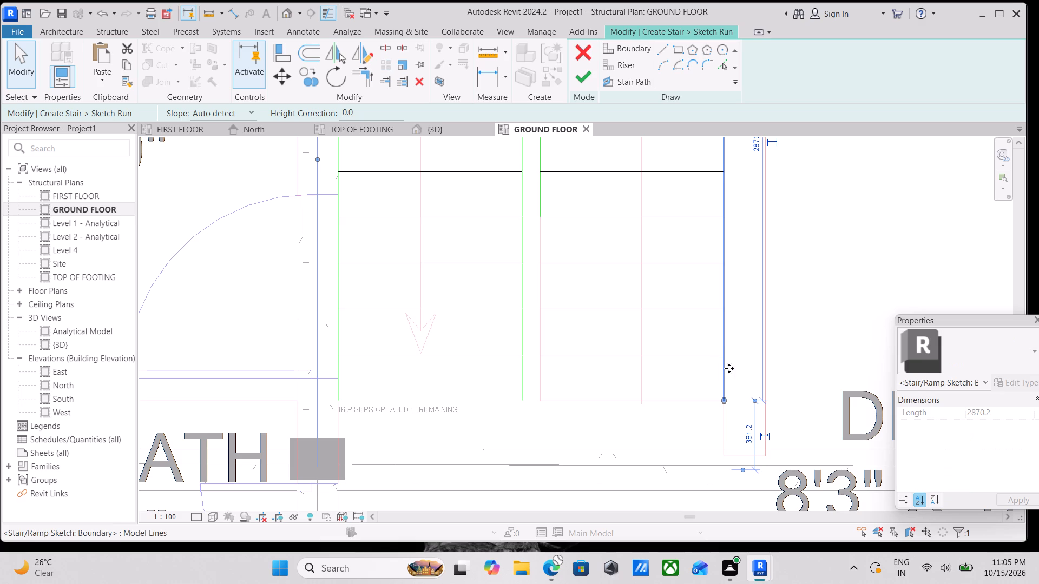
{"action": "left_click_drag", "start_coordinate": [725, 400], "coordinate": [727, 227]}
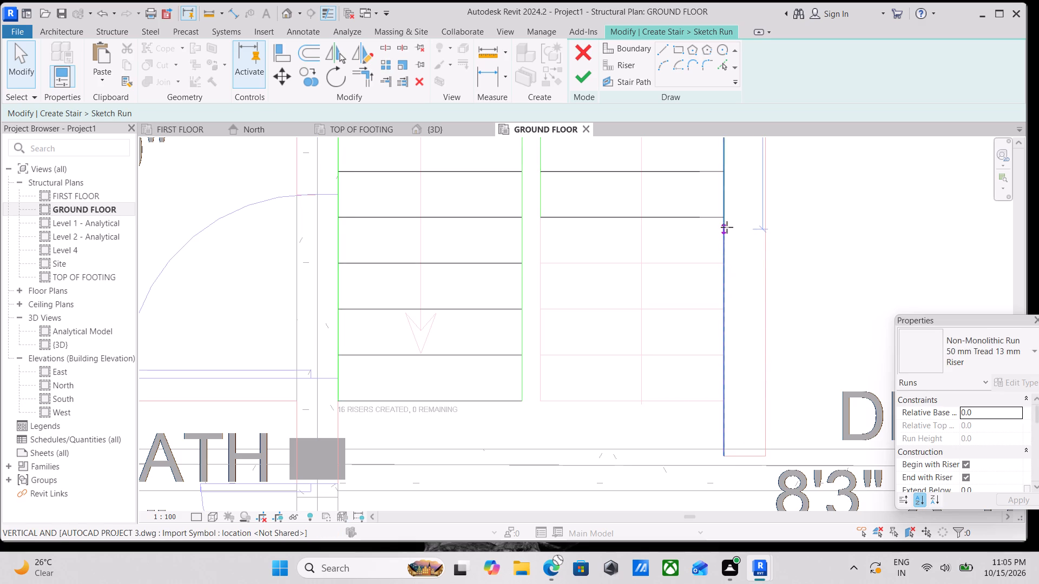
{"action": "left_click_drag", "start_coordinate": [727, 227], "coordinate": [727, 218]}
{"action": "key", "text": "Escape"}
{"action": "scroll", "coordinate": [727, 218], "scroll_direction": "down", "scroll_amount": 9}
{"action": "middle_click_drag", "start_coordinate": [720, 242], "coordinate": [717, 294]}
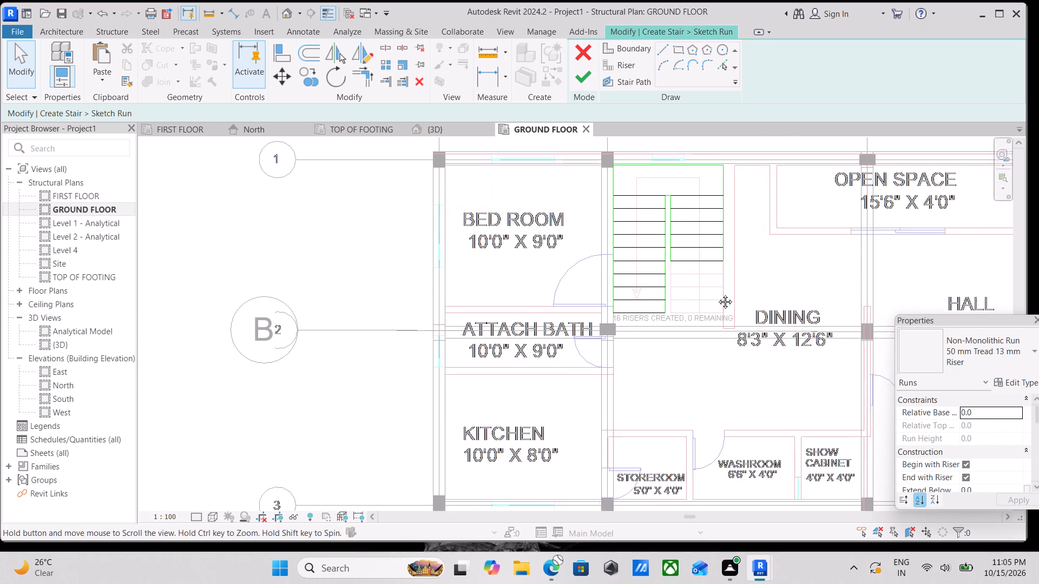
{"action": "middle_click_drag", "start_coordinate": [717, 294], "coordinate": [715, 301]}
{"action": "scroll", "coordinate": [634, 318], "scroll_direction": "up", "scroll_amount": 2}
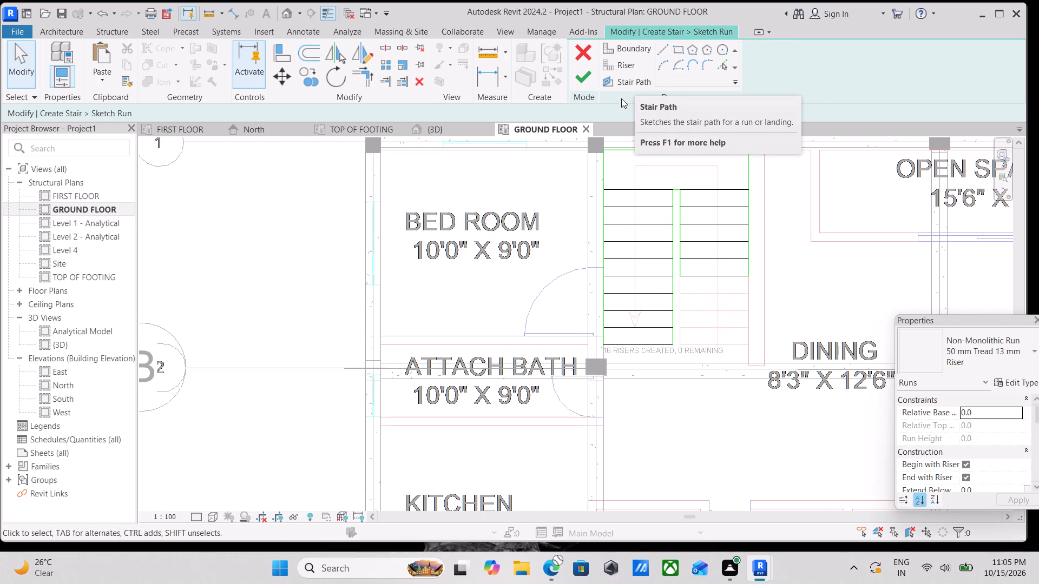
Sketch the U-shaped stair path from the bedroom-side flight's lowest riser, across the landing, to the dining-side flight's lowest sketched riser.
{"action": "left_click", "coordinate": [639, 83]}
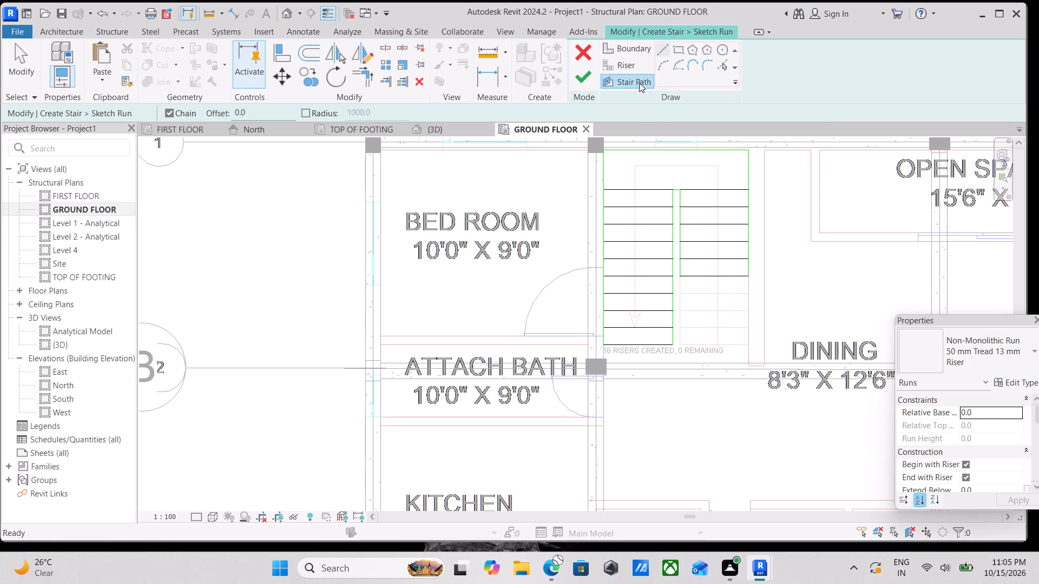
{"action": "scroll", "coordinate": [643, 344], "scroll_direction": "up", "scroll_amount": 6}
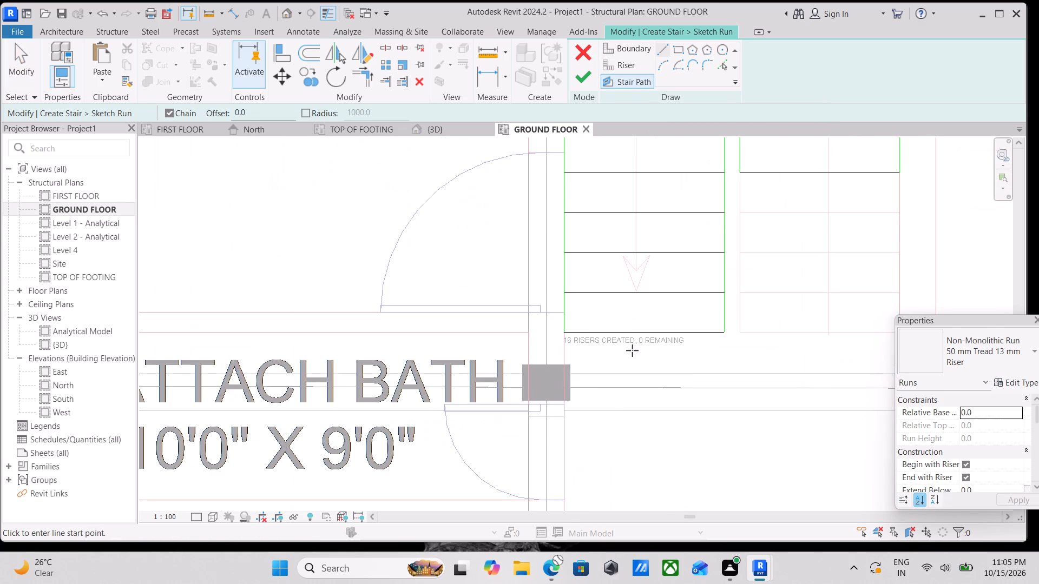
{"action": "left_click", "coordinate": [644, 330]}
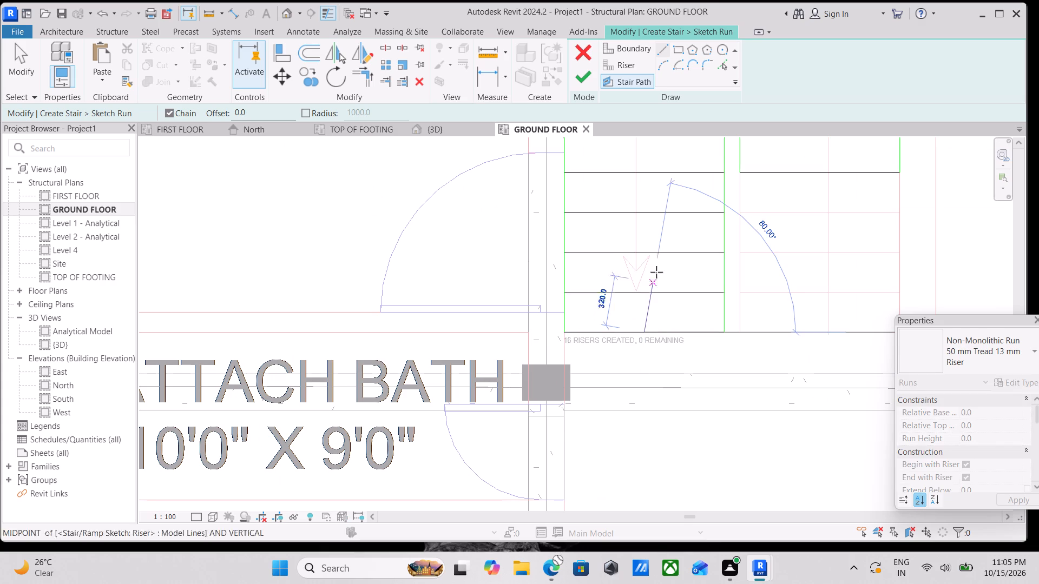
{"action": "middle_click_drag", "start_coordinate": [656, 271], "coordinate": [654, 483]}
{"action": "scroll", "coordinate": [655, 472], "scroll_direction": "up", "scroll_amount": 1}
{"action": "middle_click_drag", "start_coordinate": [620, 267], "coordinate": [671, 436]}
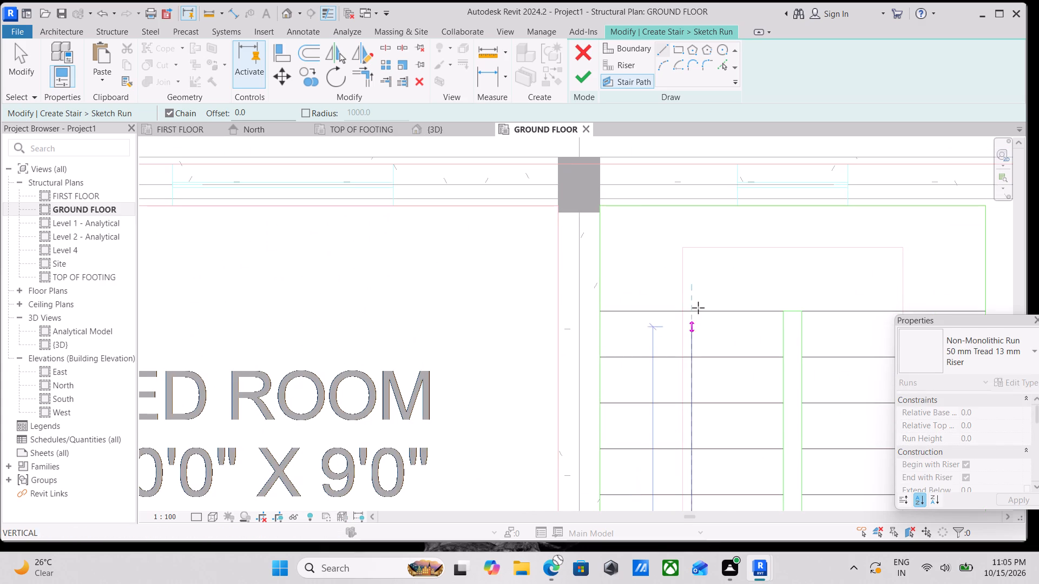
{"action": "left_click", "coordinate": [691, 249]}
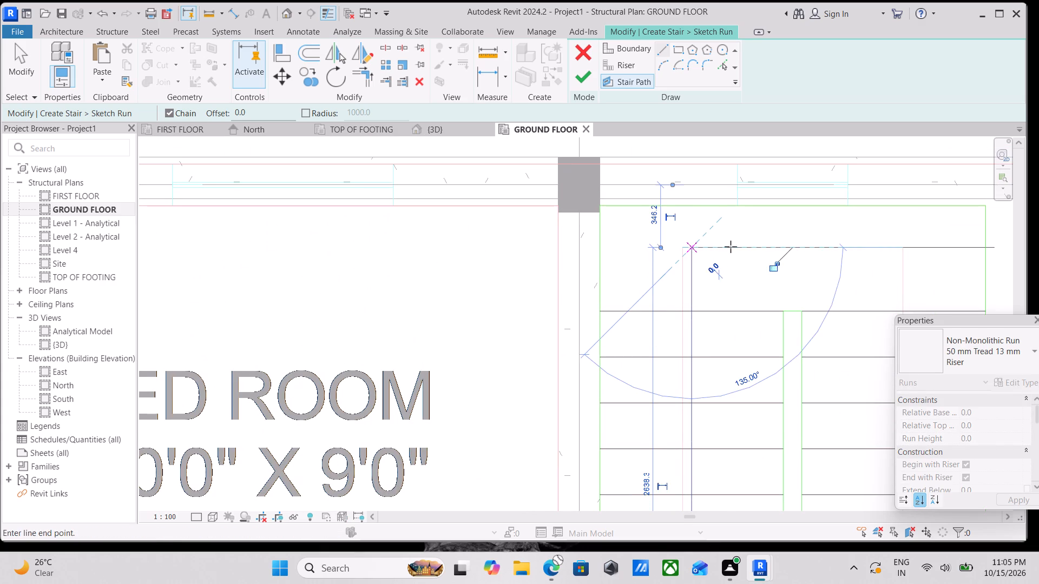
{"action": "middle_click_drag", "start_coordinate": [731, 245], "coordinate": [584, 258]}
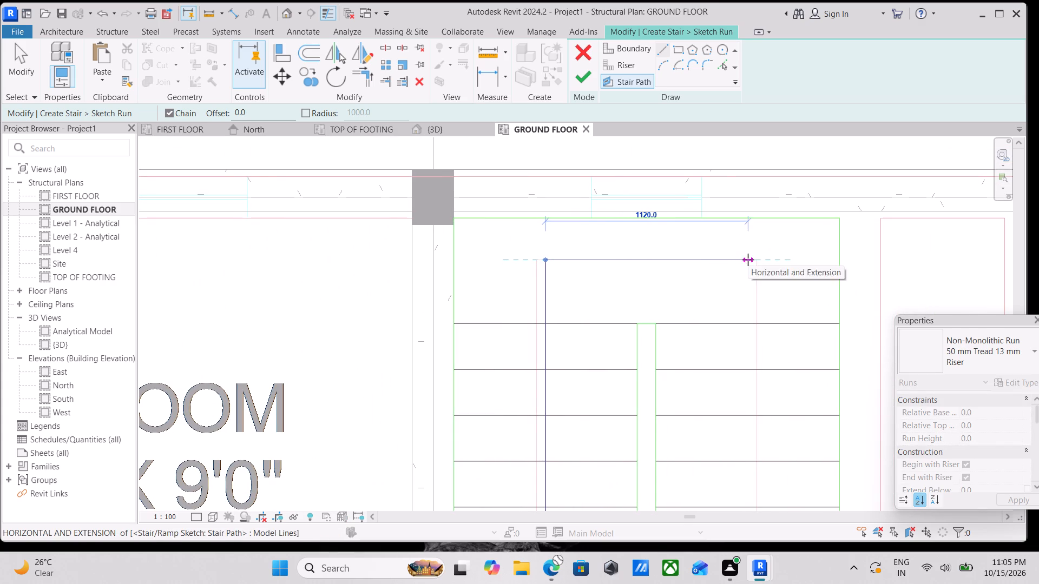
{"action": "left_click", "coordinate": [754, 262]}
{"action": "middle_click_drag", "start_coordinate": [755, 343], "coordinate": [725, 268]}
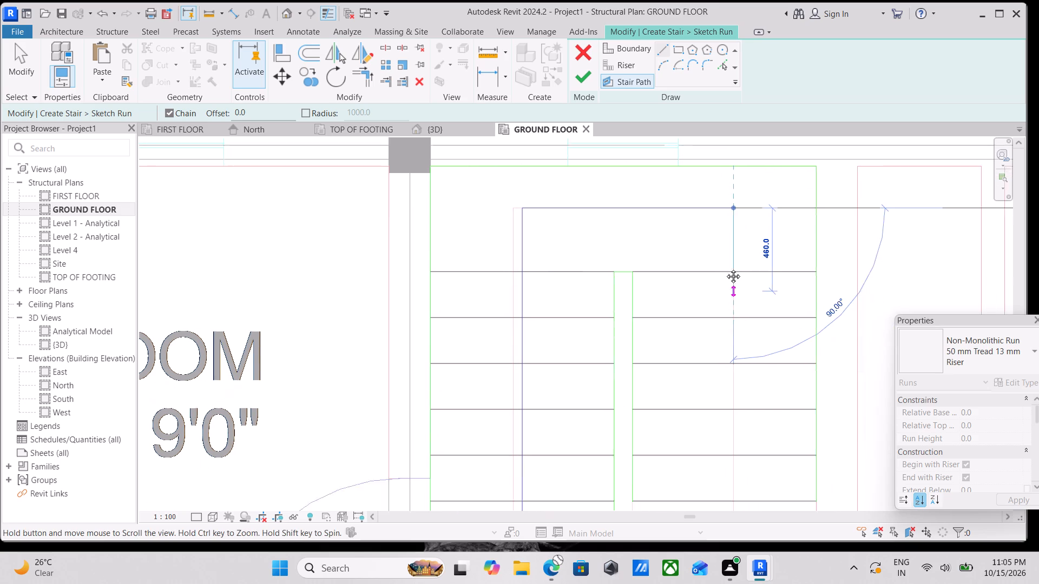
{"action": "middle_click_drag", "start_coordinate": [725, 268], "coordinate": [718, 225]}
{"action": "scroll", "coordinate": [719, 399], "scroll_direction": "down", "scroll_amount": 2}
{"action": "middle_click_drag", "start_coordinate": [719, 395], "coordinate": [719, 308]}
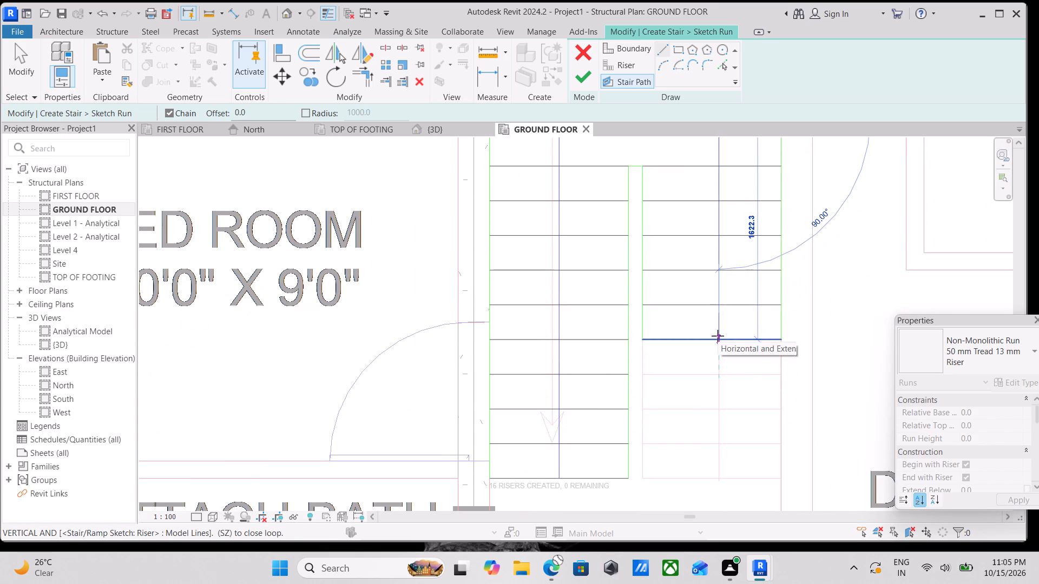
{"action": "left_click", "coordinate": [718, 336]}
{"action": "key", "text": "Escape"}
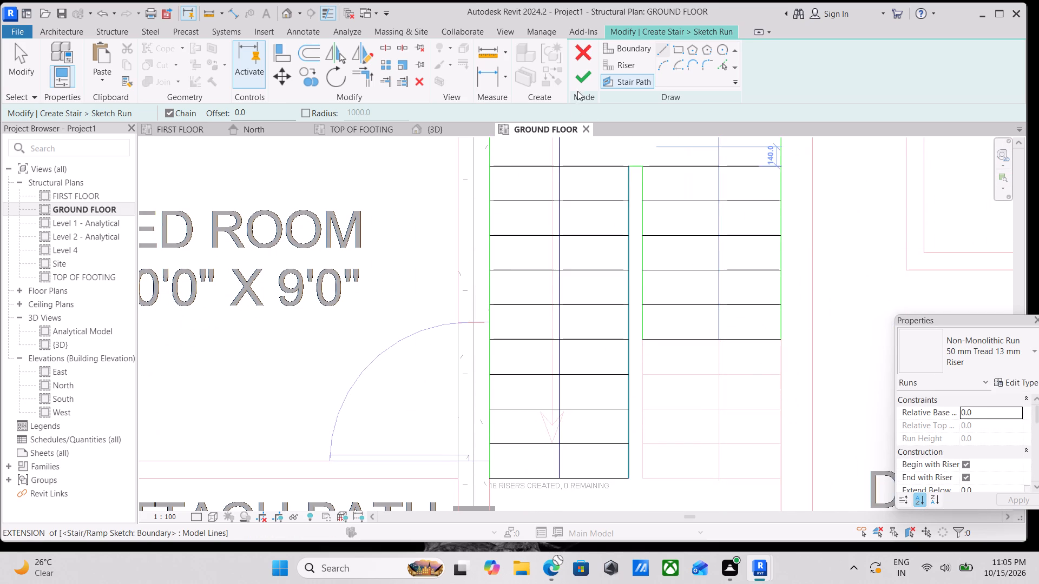
Finish the run sketch and complete the ground-to-first-floor staircase.
{"action": "left_click", "coordinate": [582, 79]}
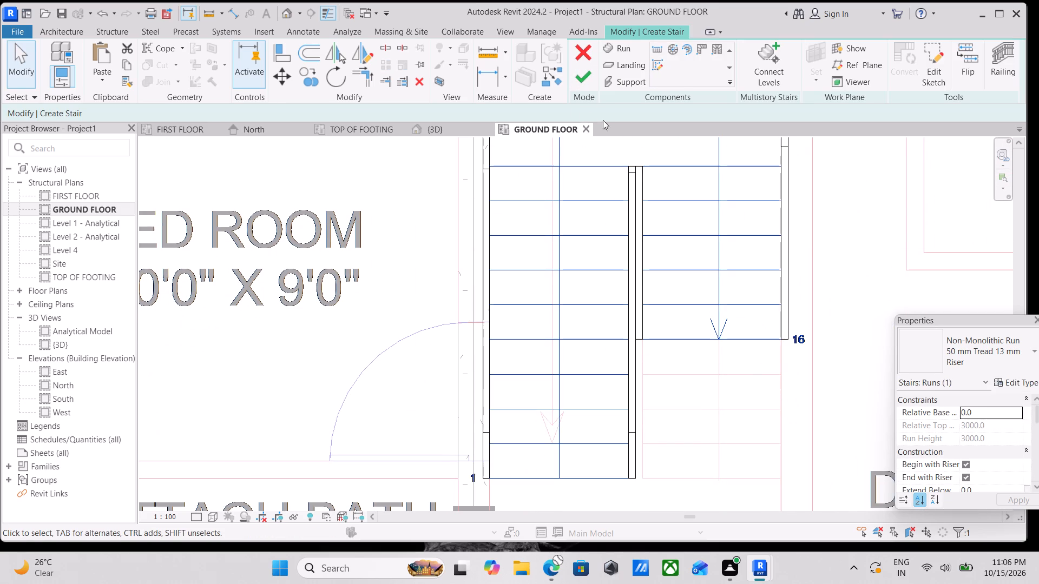
{"action": "left_click", "coordinate": [581, 79]}
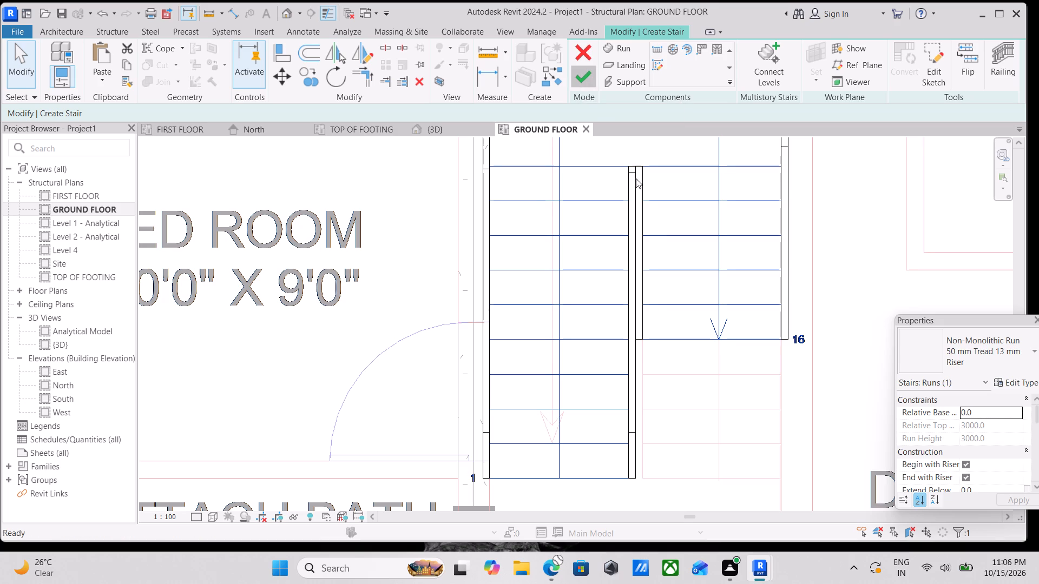
Change the new staircase's type to Cast-In-Place Stair, Monolithic Stair.
{"action": "scroll", "coordinate": [667, 248], "scroll_direction": "down", "scroll_amount": 8}
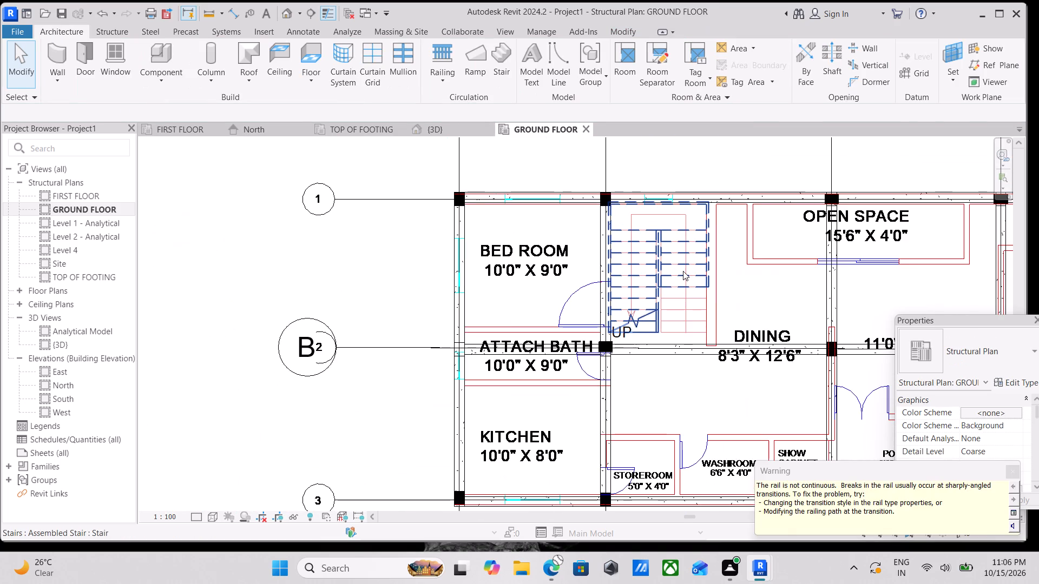
{"action": "left_click", "coordinate": [683, 271]}
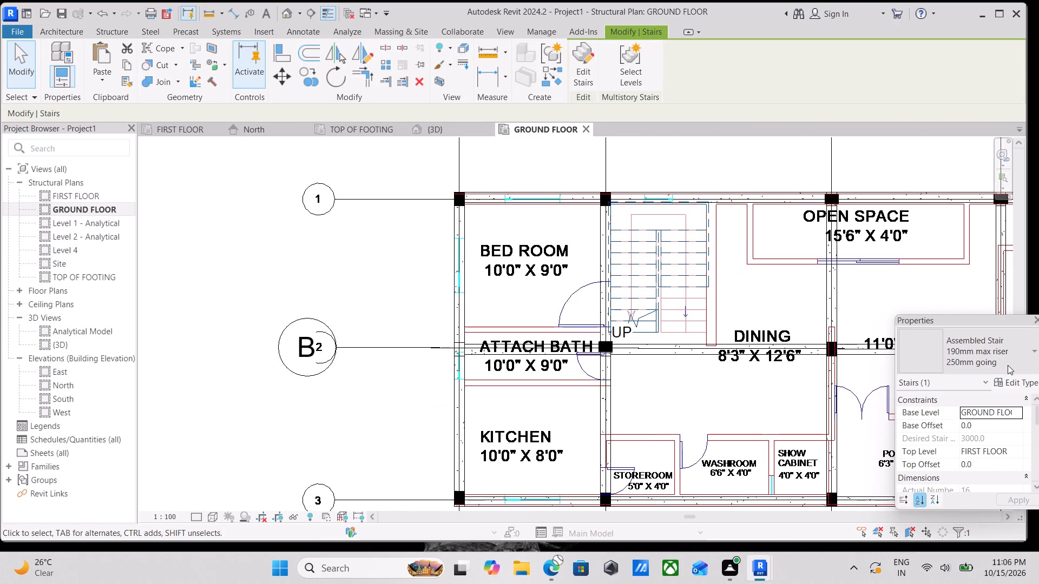
{"action": "left_click", "coordinate": [1011, 361]}
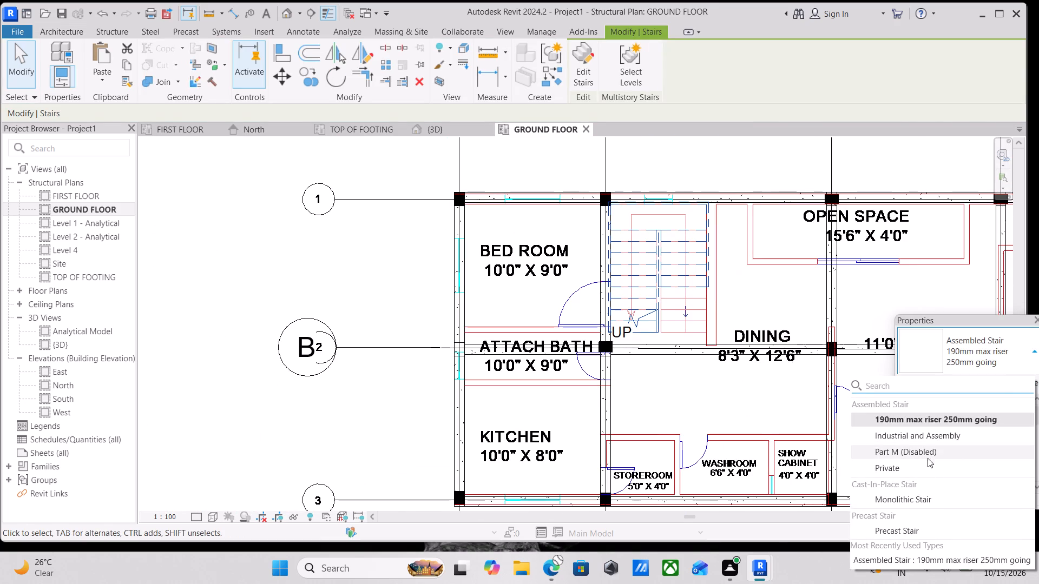
{"action": "left_click", "coordinate": [917, 500]}
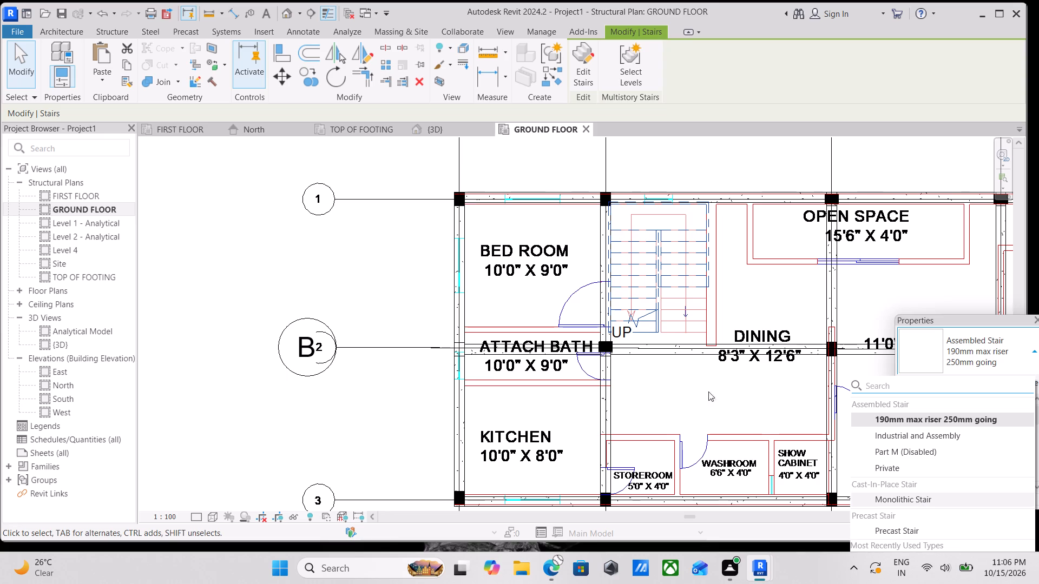
{"action": "scroll", "coordinate": [695, 386], "scroll_direction": "down", "scroll_amount": 4}
{"action": "key", "text": "Escape"}
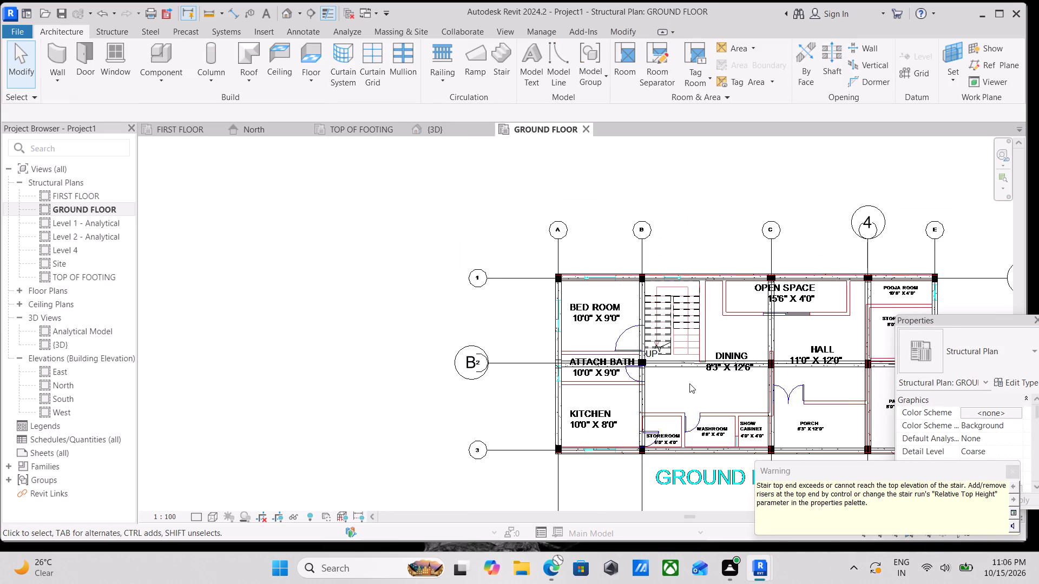
Turn on the visibility of all model categories in the {3D} view.
{"action": "left_click", "coordinate": [432, 129]}
{"action": "scroll", "coordinate": [691, 301], "scroll_direction": "down", "scroll_amount": 5}
{"action": "middle_click_drag", "start_coordinate": [777, 321], "coordinate": [601, 237]}
{"action": "middle_click_drag", "start_coordinate": [734, 368], "coordinate": [666, 304]}
{"action": "type", "text": "VV"}
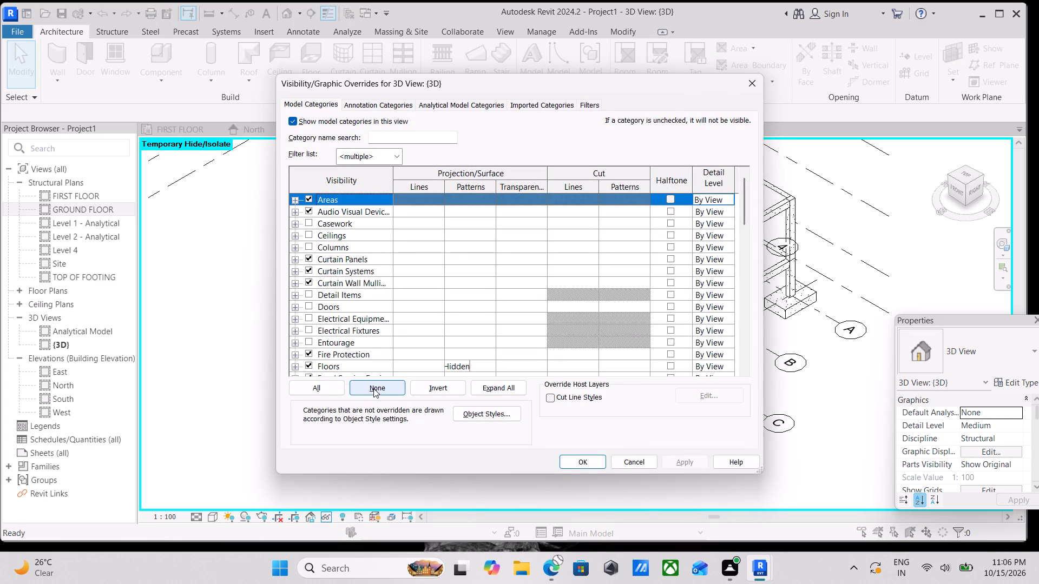
{"action": "left_click", "coordinate": [327, 389]}
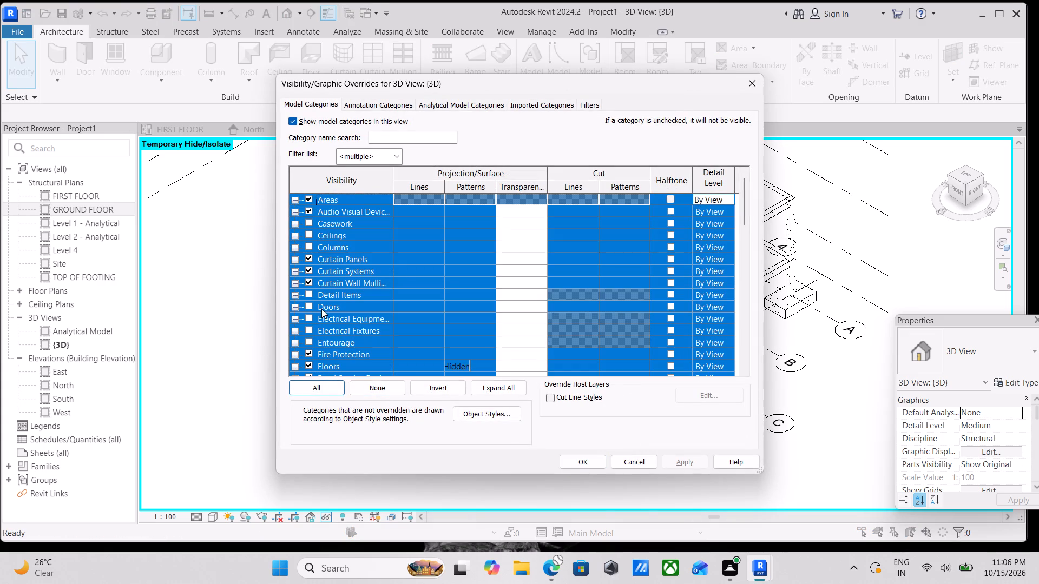
{"action": "left_click", "coordinate": [308, 305]}
{"action": "left_click", "coordinate": [674, 465]}
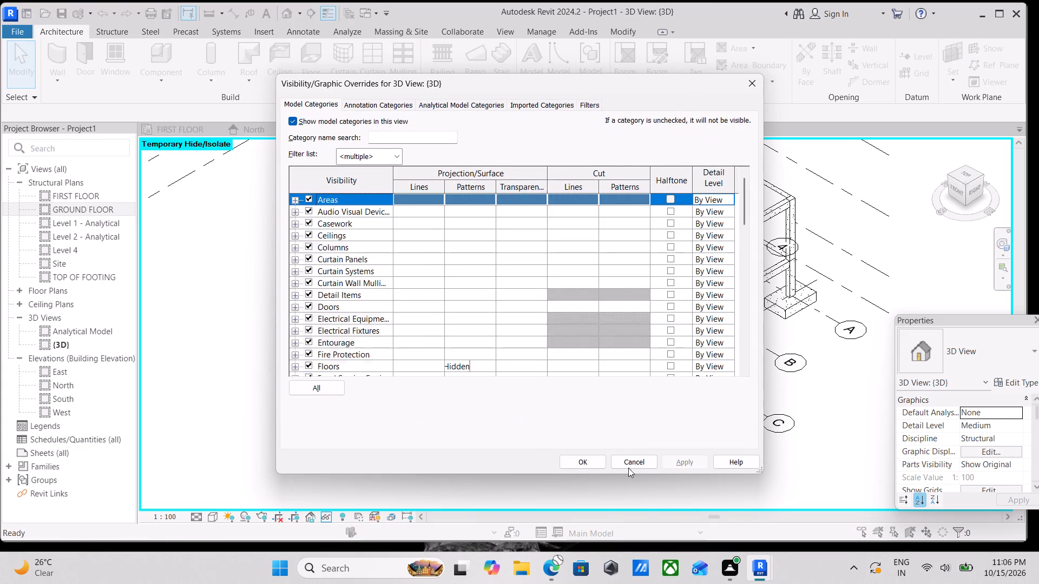
{"action": "left_click", "coordinate": [570, 462]}
Delete the outer railing that runs along both flights and around the landing of the staircase in 3D.
{"action": "scroll", "coordinate": [633, 301], "scroll_direction": "up", "scroll_amount": 3}
{"action": "scroll", "coordinate": [713, 380], "scroll_direction": "down", "scroll_amount": 2}
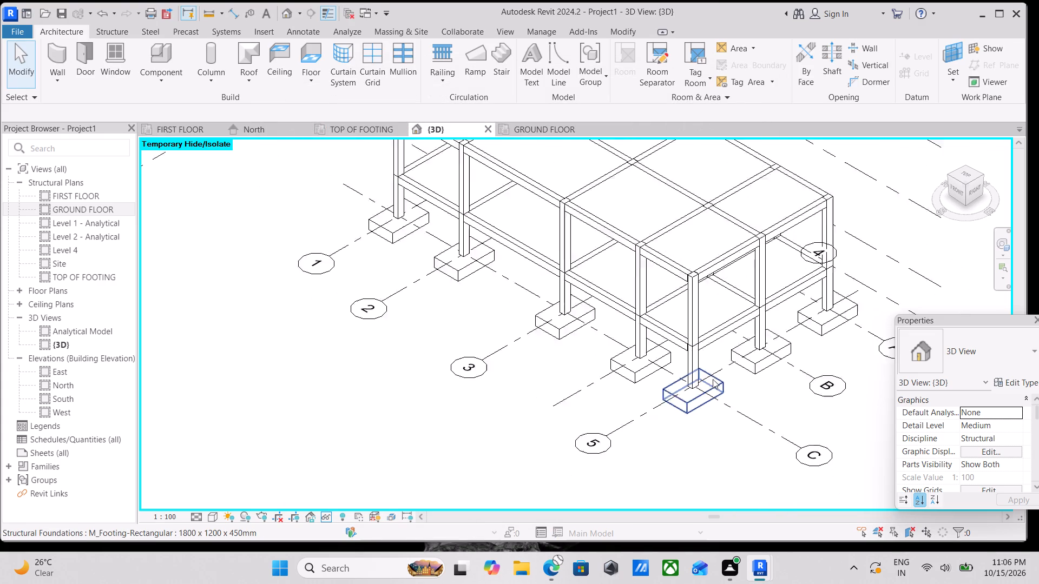
{"action": "scroll", "coordinate": [713, 379], "scroll_direction": "down", "scroll_amount": 5}
{"action": "key", "text": "Escape"}
{"action": "scroll", "coordinate": [685, 326], "scroll_direction": "up", "scroll_amount": 2}
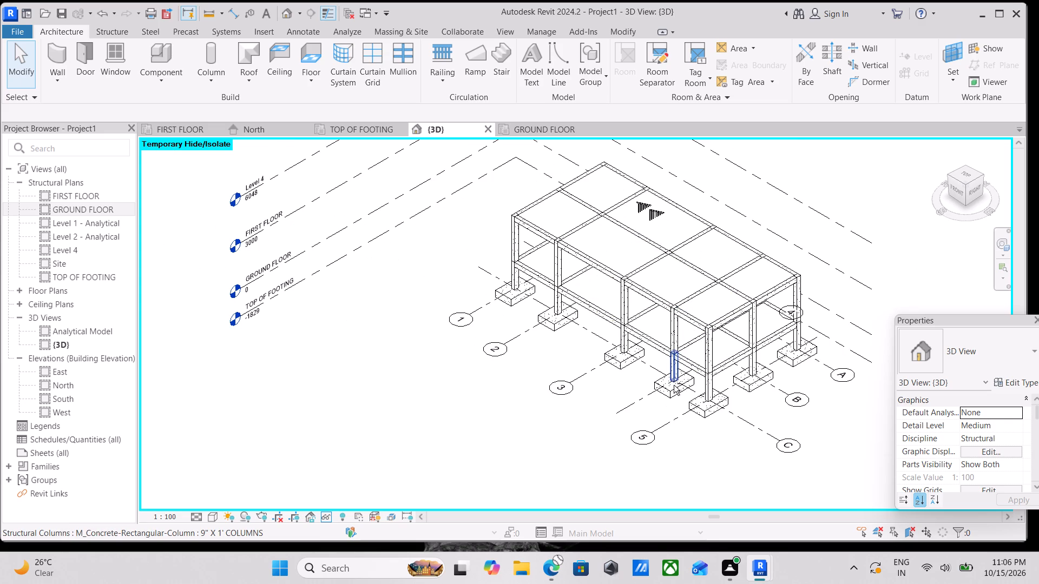
{"action": "middle_click_drag", "start_coordinate": [674, 385], "coordinate": [820, 275], "text": "shift"}
{"action": "middle_click_drag", "start_coordinate": [499, 308], "coordinate": [577, 301], "text": "shift"}
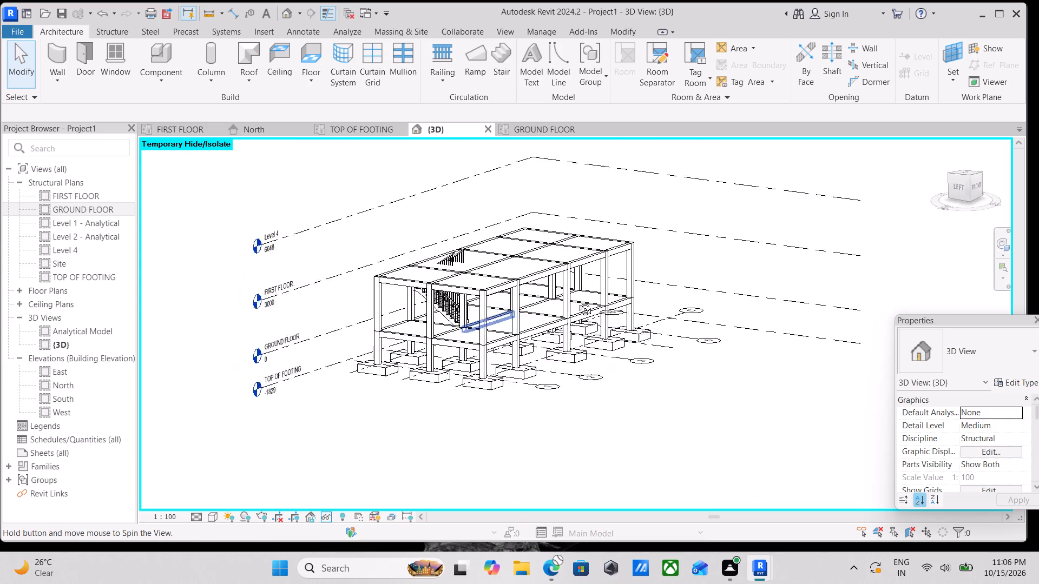
{"action": "middle_click_drag", "start_coordinate": [577, 301], "coordinate": [677, 296], "text": "shift"}
{"action": "middle_click_drag", "start_coordinate": [353, 326], "coordinate": [510, 330], "text": "shift"}
{"action": "scroll", "coordinate": [578, 317], "scroll_direction": "up", "scroll_amount": 4}
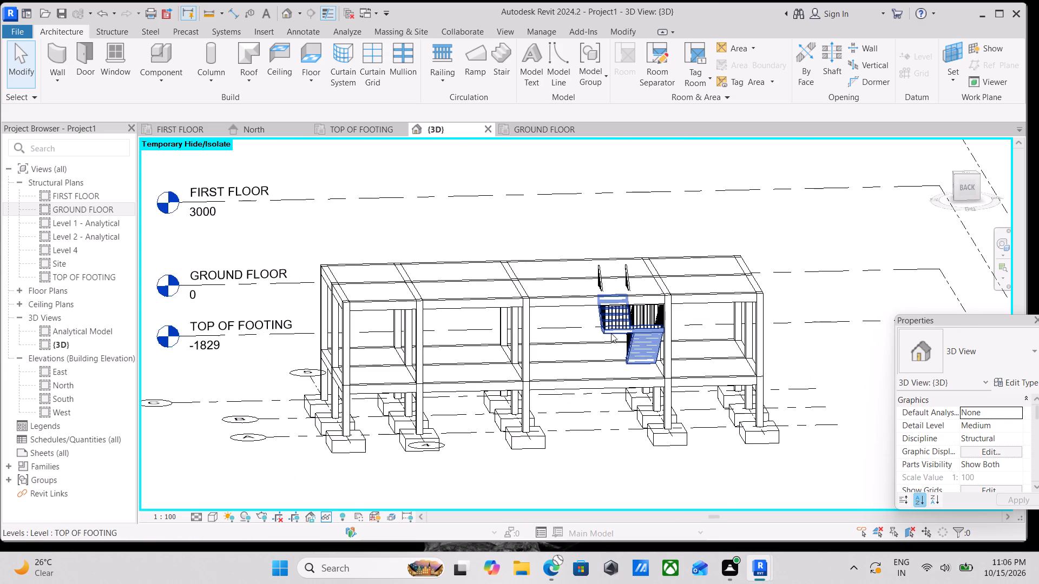
{"action": "scroll", "coordinate": [611, 333], "scroll_direction": "up", "scroll_amount": 2}
{"action": "left_click", "coordinate": [606, 311]}
{"action": "scroll", "coordinate": [607, 311], "scroll_direction": "up", "scroll_amount": 4}
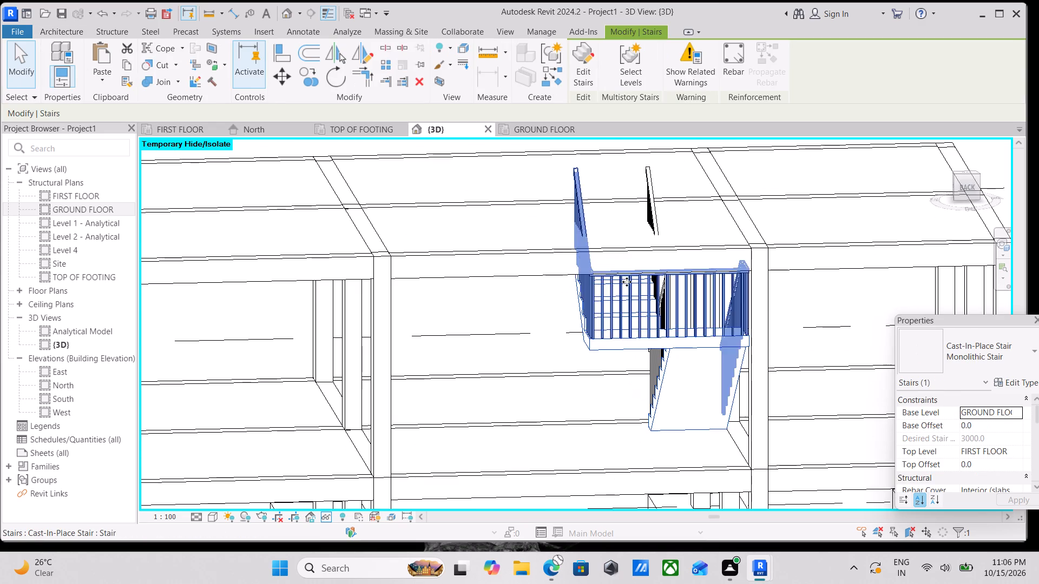
{"action": "key", "text": "Escape"}
{"action": "left_click", "coordinate": [688, 292]}
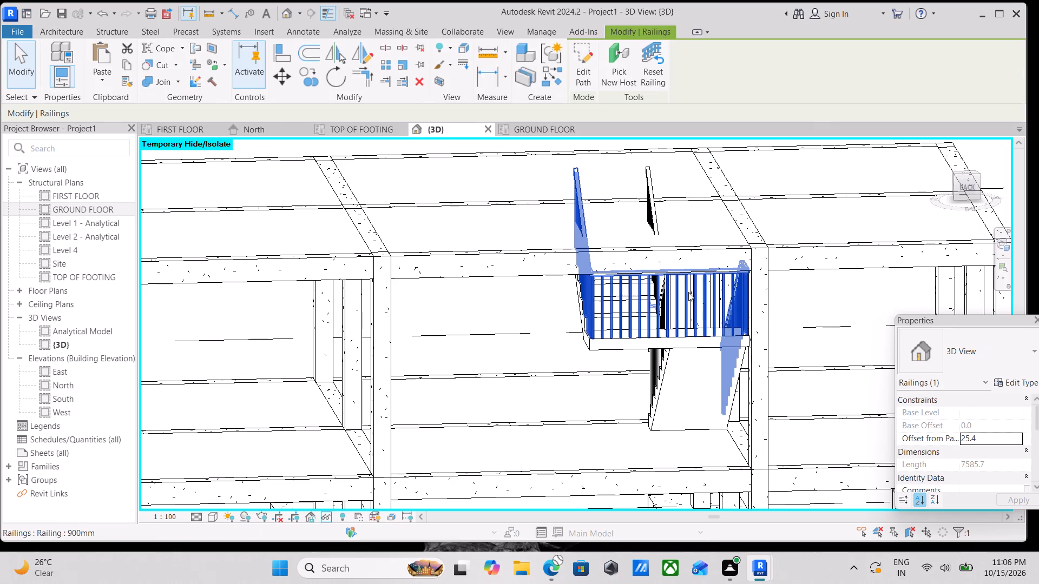
{"action": "right_click", "coordinate": [688, 292]}
{"action": "left_click", "coordinate": [751, 333]}
{"action": "scroll", "coordinate": [751, 333], "scroll_direction": "down", "scroll_amount": 4}
{"action": "key", "text": "Escape"}
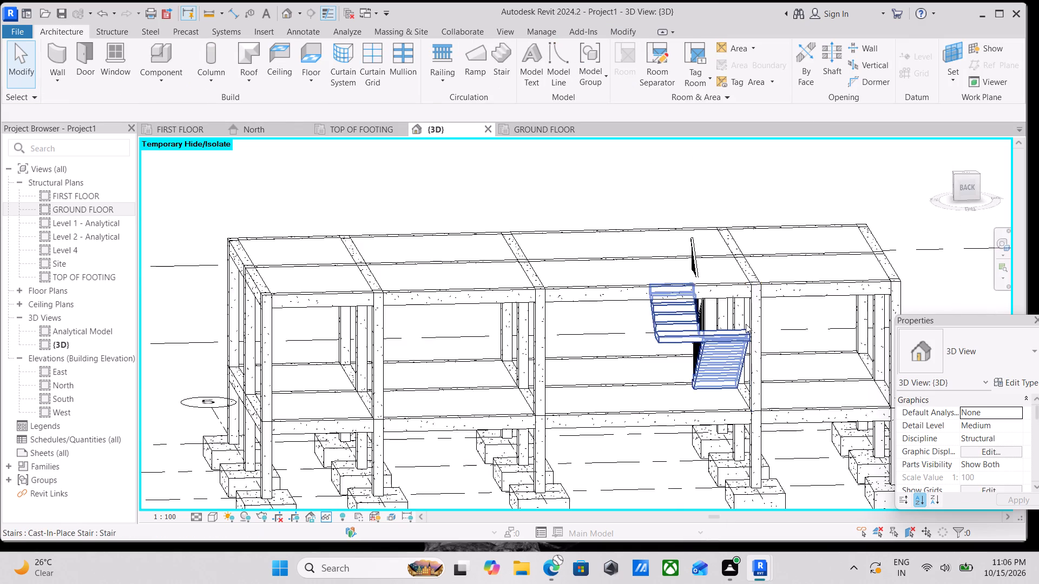
Delete the remaining inner railing at the central gap between the two stair flights.
{"action": "scroll", "coordinate": [744, 322], "scroll_direction": "up", "scroll_amount": 6}
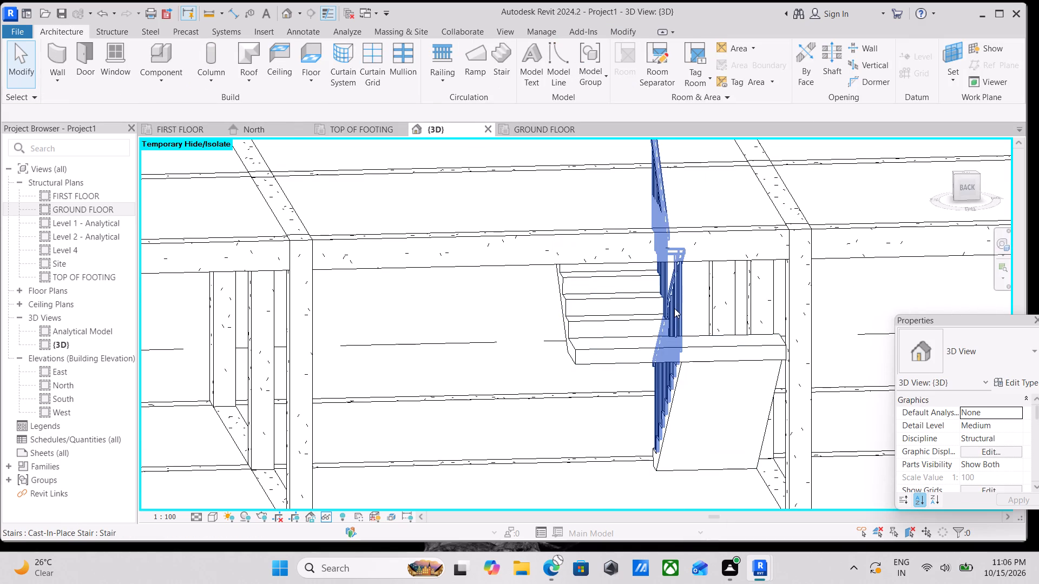
{"action": "left_click", "coordinate": [674, 308]}
{"action": "right_click", "coordinate": [674, 308]}
{"action": "left_click", "coordinate": [695, 341]}
Examine the staircase's fit within the beam and column frame in 3D from above and from the back.
{"action": "scroll", "coordinate": [695, 340], "scroll_direction": "down", "scroll_amount": 2}
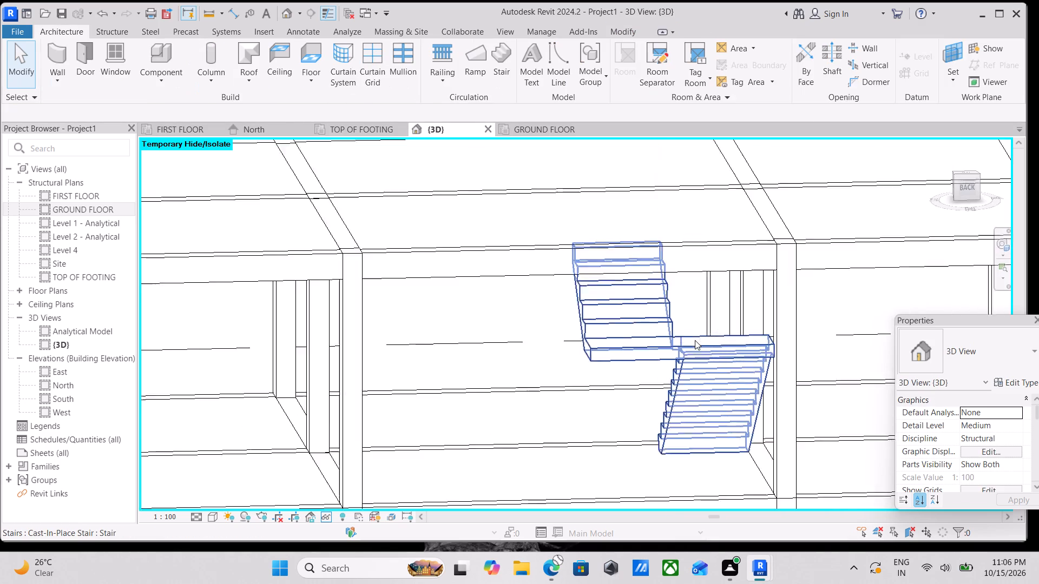
{"action": "scroll", "coordinate": [695, 340], "scroll_direction": "down", "scroll_amount": 4}
{"action": "middle_click_drag", "start_coordinate": [679, 369], "coordinate": [732, 449], "text": "shift"}
{"action": "scroll", "coordinate": [856, 394], "scroll_direction": "up", "scroll_amount": 3}
{"action": "scroll", "coordinate": [820, 387], "scroll_direction": "down", "scroll_amount": 2}
{"action": "middle_click_drag", "start_coordinate": [820, 387], "coordinate": [740, 402]}
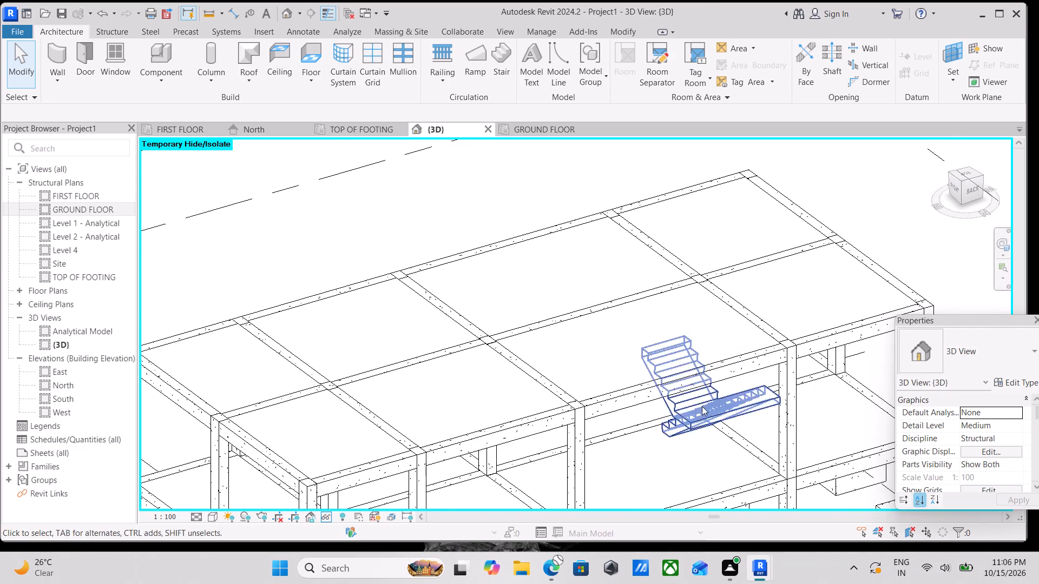
{"action": "scroll", "coordinate": [625, 348], "scroll_direction": "down", "scroll_amount": 1}
{"action": "middle_click_drag", "start_coordinate": [626, 367], "coordinate": [593, 424]}
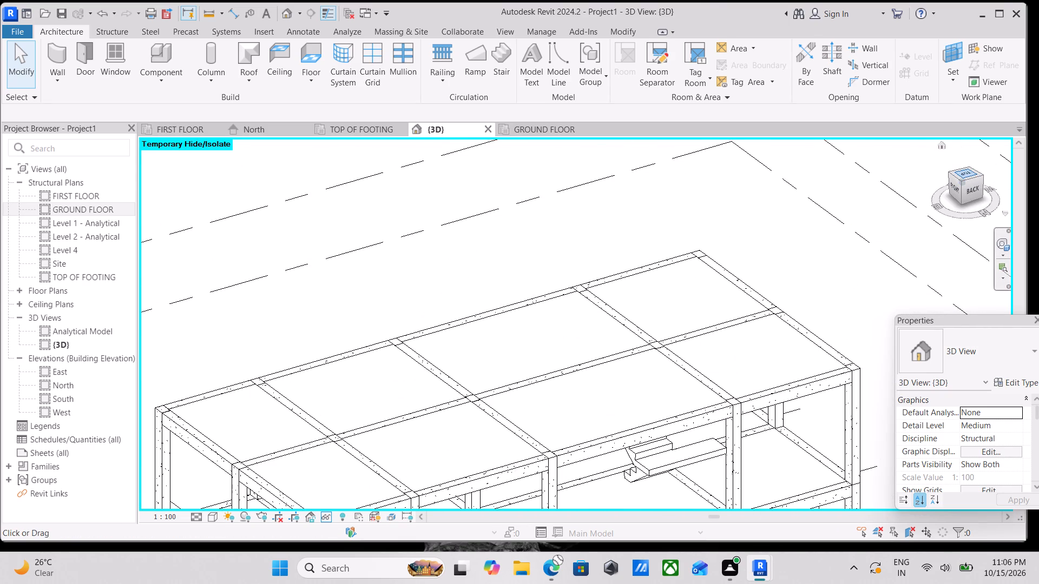
{"action": "left_click", "coordinate": [959, 174]}
{"action": "scroll", "coordinate": [667, 371], "scroll_direction": "up", "scroll_amount": 7}
{"action": "middle_click_drag", "start_coordinate": [580, 423], "coordinate": [581, 327]}
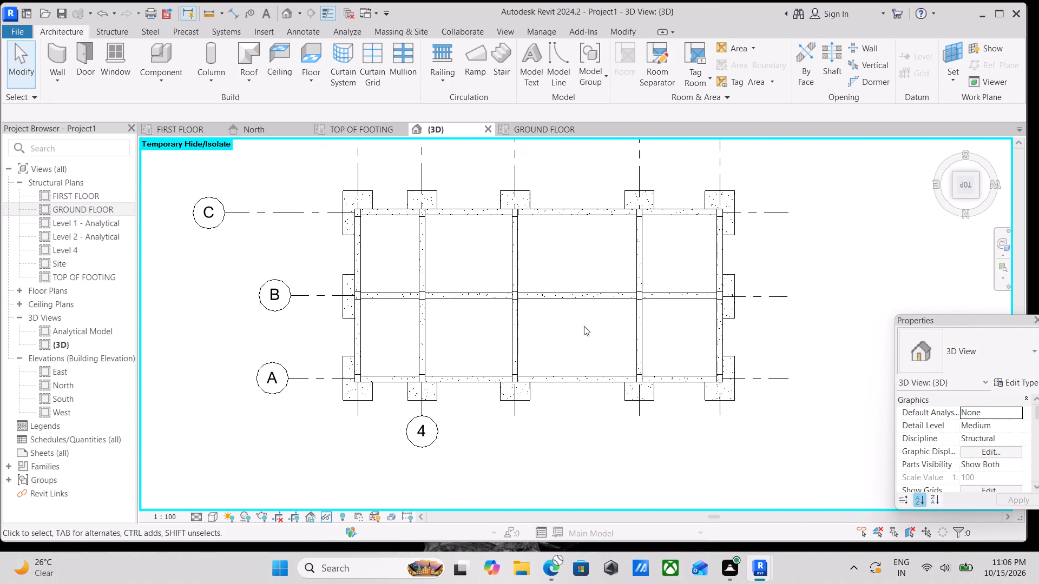
{"action": "scroll", "coordinate": [557, 409], "scroll_direction": "up", "scroll_amount": 3}
{"action": "scroll", "coordinate": [567, 397], "scroll_direction": "down", "scroll_amount": 2}
{"action": "middle_click_drag", "start_coordinate": [566, 395], "coordinate": [582, 335], "text": "shift"}
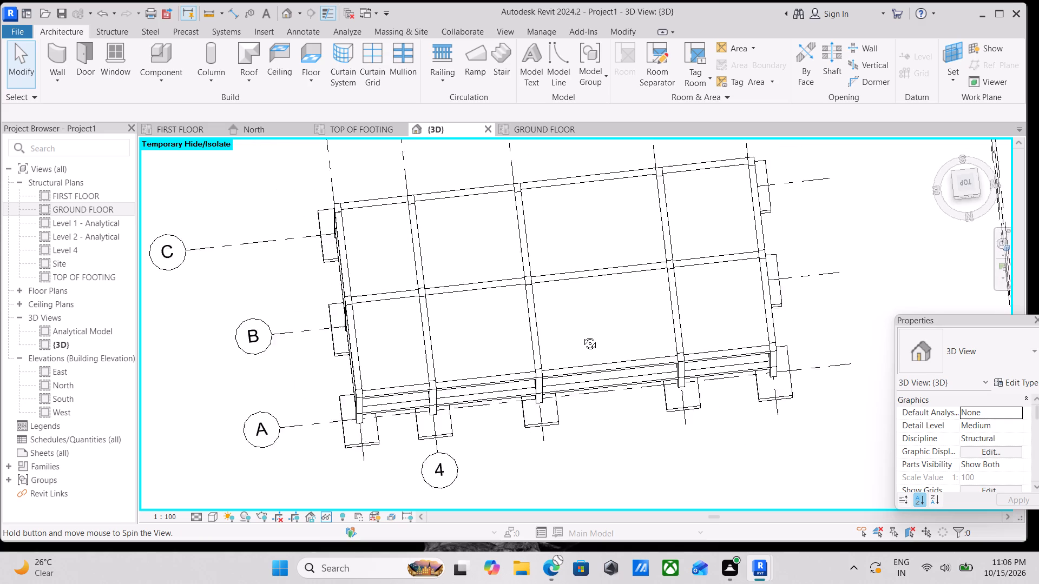
{"action": "middle_click_drag", "start_coordinate": [582, 335], "coordinate": [603, 205], "text": "shift"}
{"action": "middle_click_drag", "start_coordinate": [626, 341], "coordinate": [595, 213], "text": "shift"}
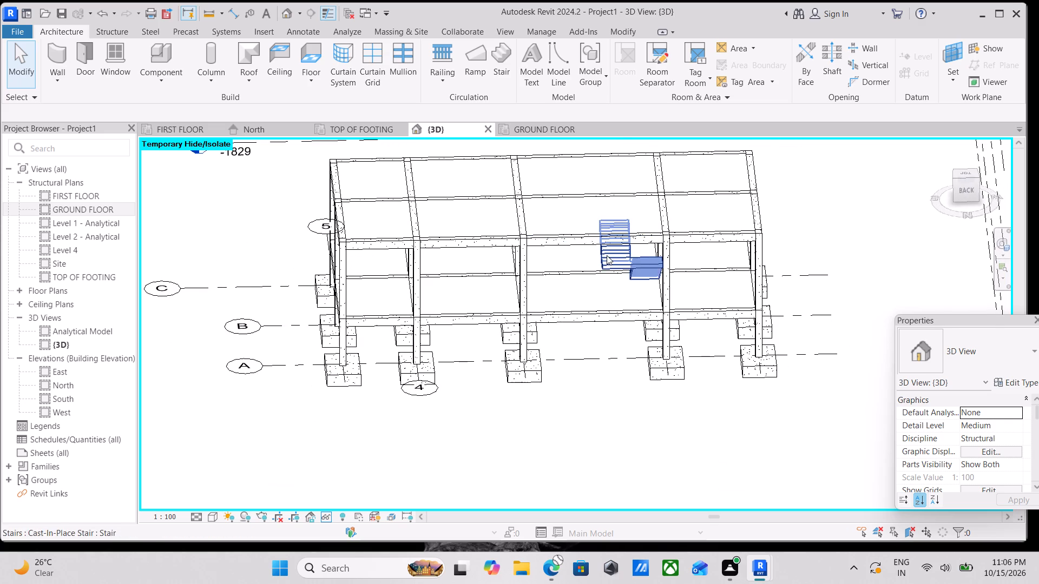
{"action": "middle_click_drag", "start_coordinate": [607, 255], "coordinate": [586, 556], "text": "shift"}
{"action": "middle_click_drag", "start_coordinate": [615, 294], "coordinate": [620, 298]}
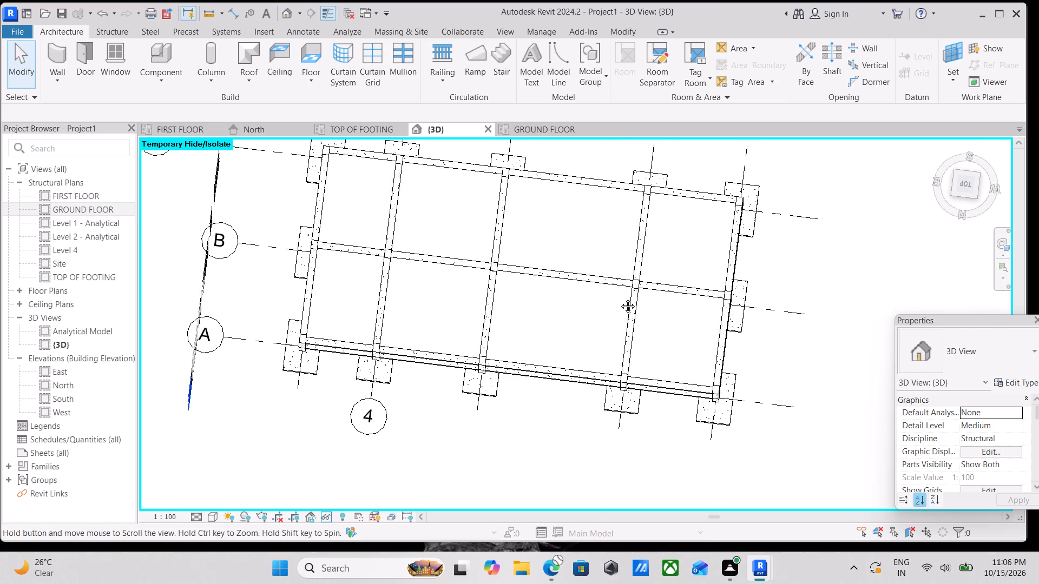
{"action": "middle_click_drag", "start_coordinate": [620, 298], "coordinate": [638, 313]}
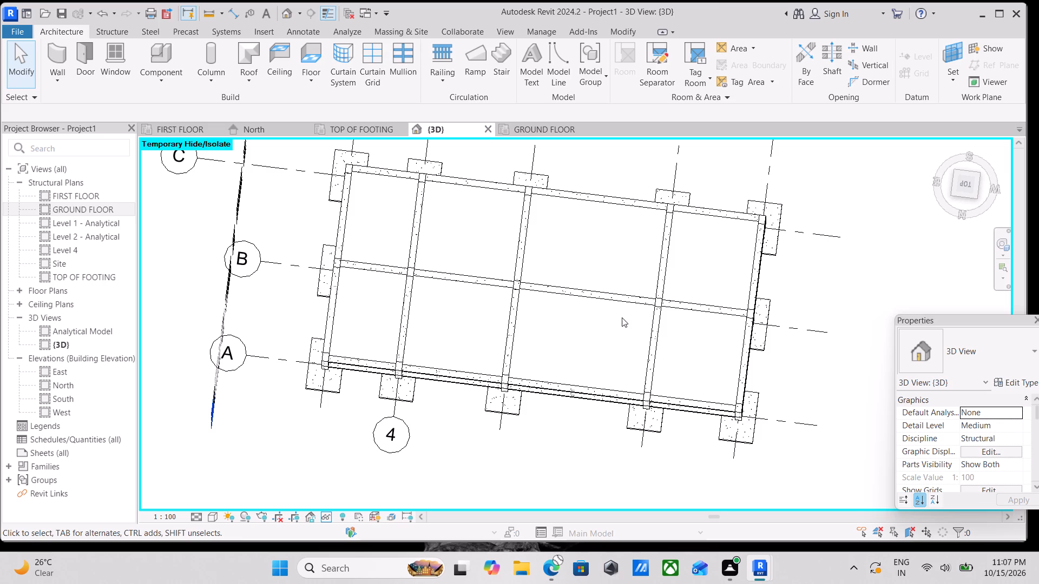
Show the model from directly above in Wireframe style to expose the staircase outline beneath the slabs.
{"action": "left_click", "coordinate": [970, 183]}
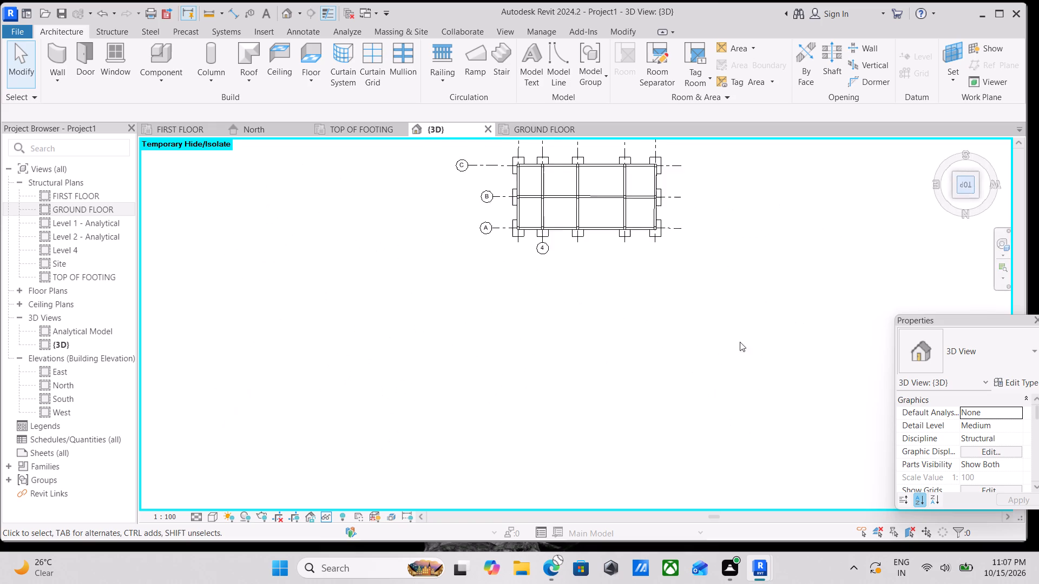
{"action": "scroll", "coordinate": [707, 350], "scroll_direction": "up", "scroll_amount": 4}
{"action": "left_click", "coordinate": [216, 520]}
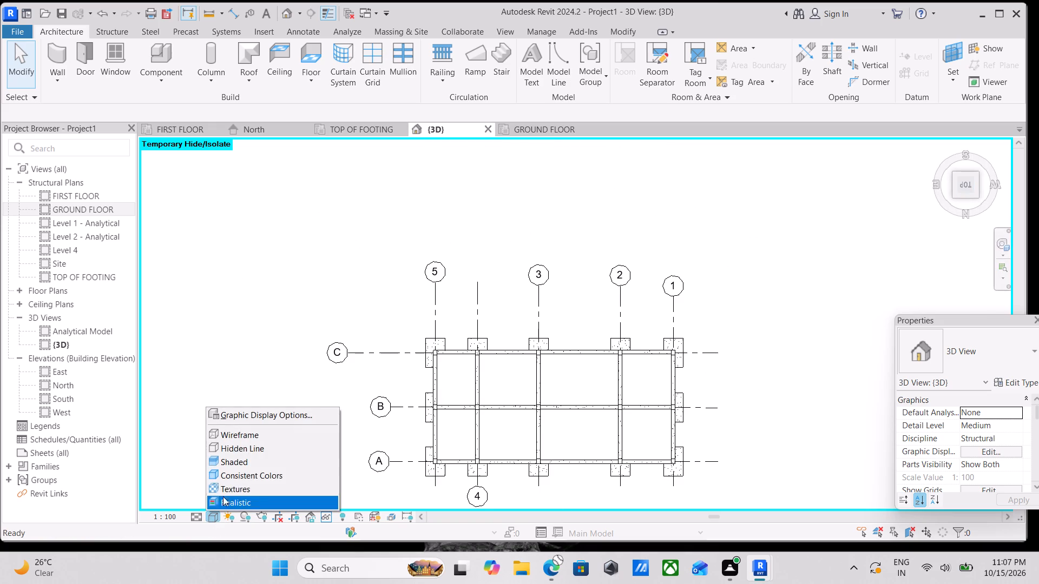
{"action": "left_click", "coordinate": [240, 436]}
Start a shaft opening and sketch its stepped boundary along the ends of both stair flights, following the longer flight's inner side.
{"action": "scroll", "coordinate": [497, 516], "scroll_direction": "up", "scroll_amount": 3}
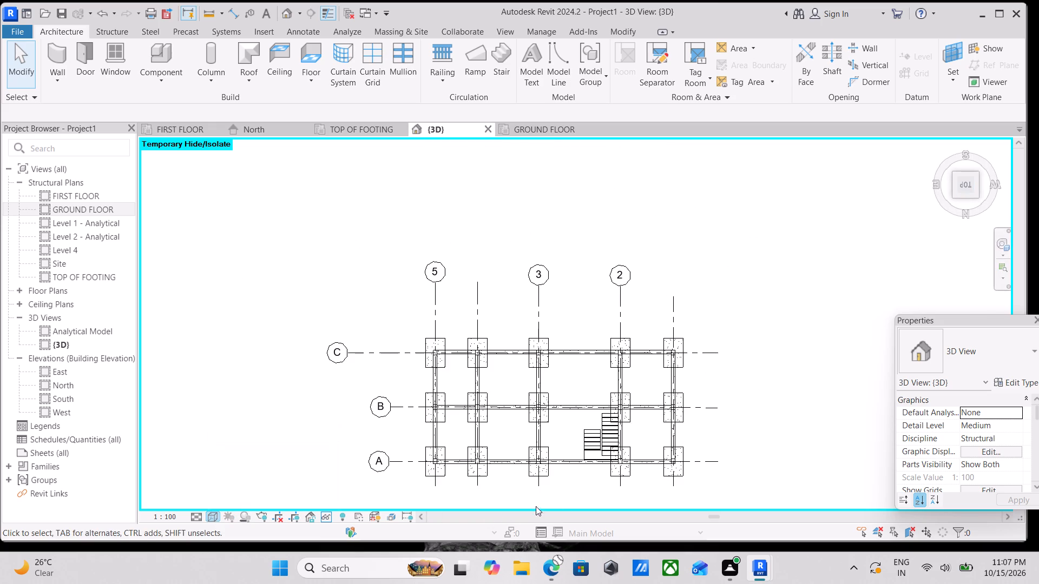
{"action": "scroll", "coordinate": [611, 465], "scroll_direction": "up", "scroll_amount": 11}
{"action": "middle_click_drag", "start_coordinate": [590, 420], "coordinate": [626, 367]}
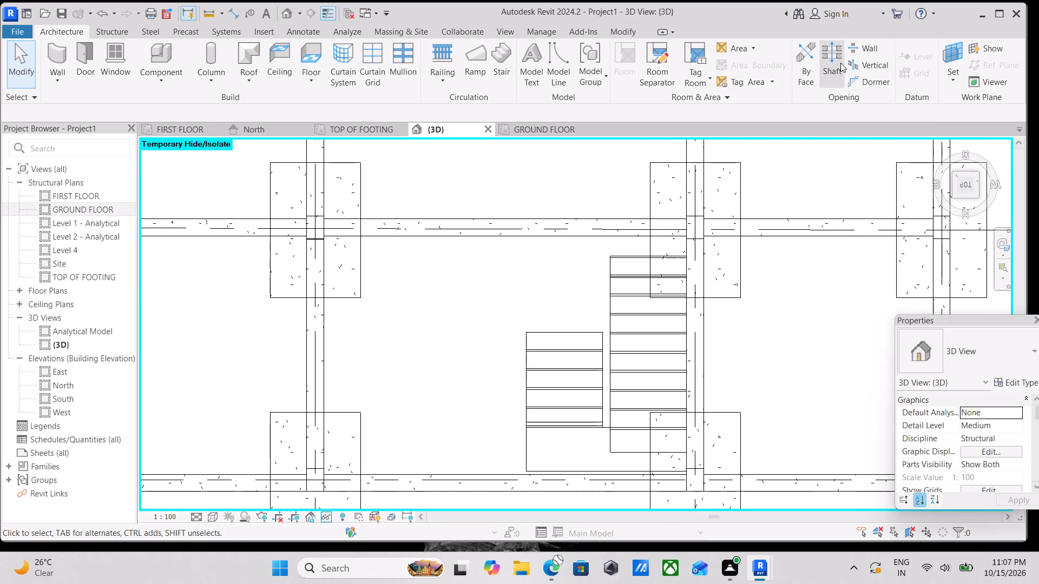
{"action": "left_click", "coordinate": [827, 54]}
{"action": "scroll", "coordinate": [606, 341], "scroll_direction": "down", "scroll_amount": 2}
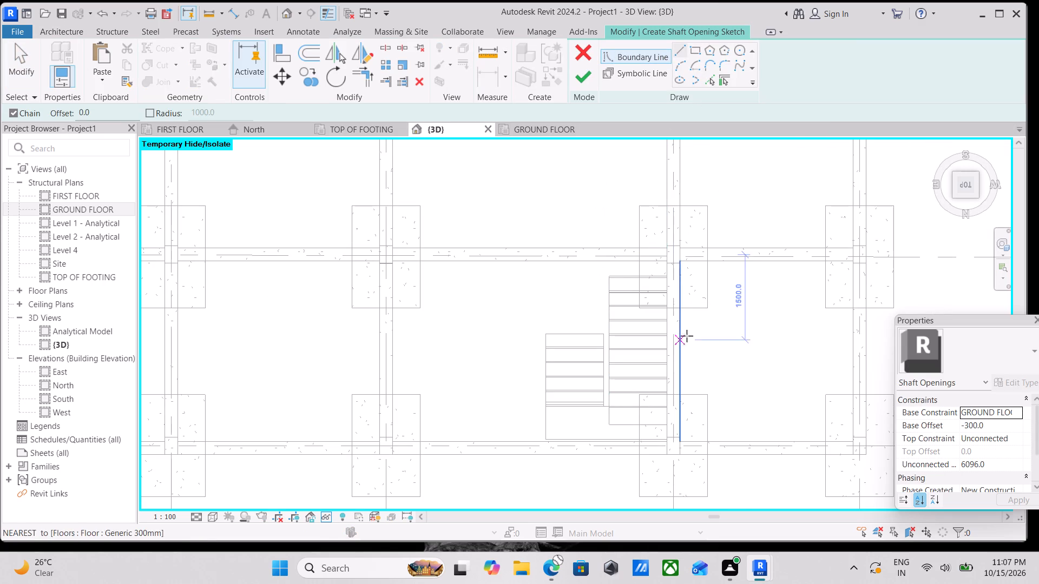
{"action": "scroll", "coordinate": [657, 280], "scroll_direction": "up", "scroll_amount": 6}
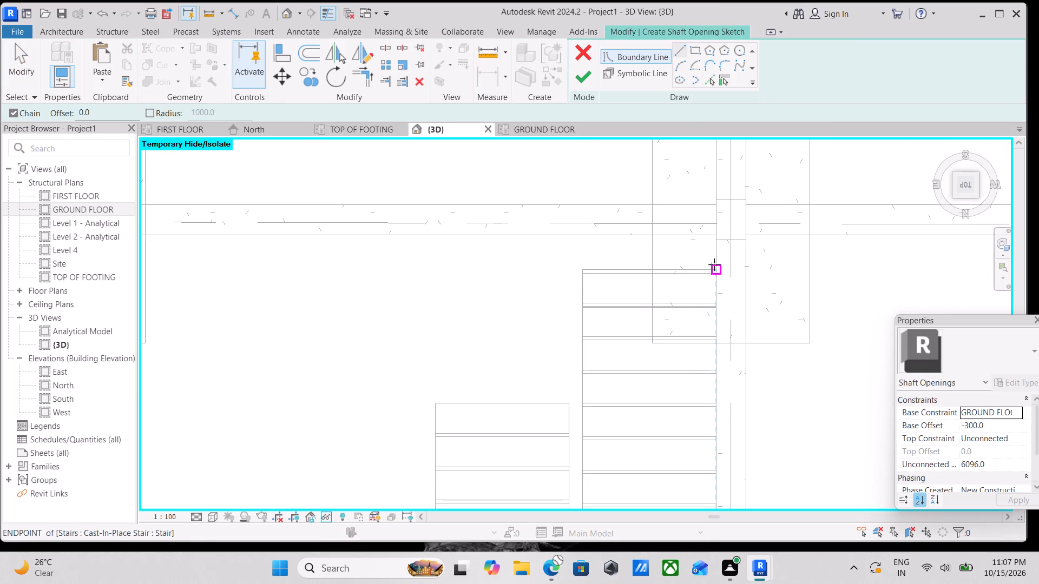
{"action": "scroll", "coordinate": [714, 264], "scroll_direction": "up", "scroll_amount": 3}
{"action": "left_click", "coordinate": [717, 270]}
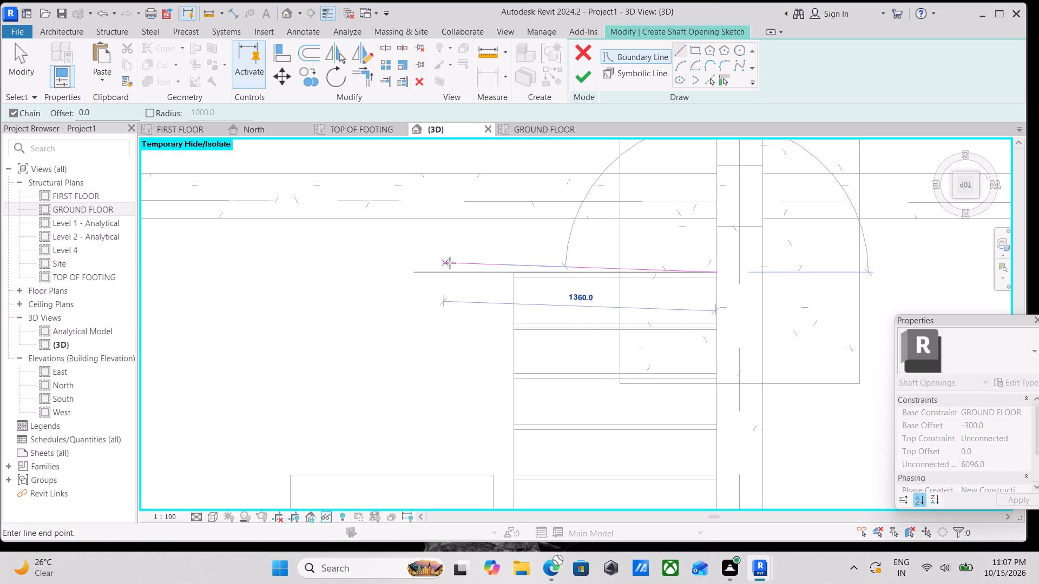
{"action": "left_click", "coordinate": [516, 270]}
{"action": "scroll", "coordinate": [518, 359], "scroll_direction": "down", "scroll_amount": 1}
{"action": "middle_click_drag", "start_coordinate": [518, 359], "coordinate": [517, 253]}
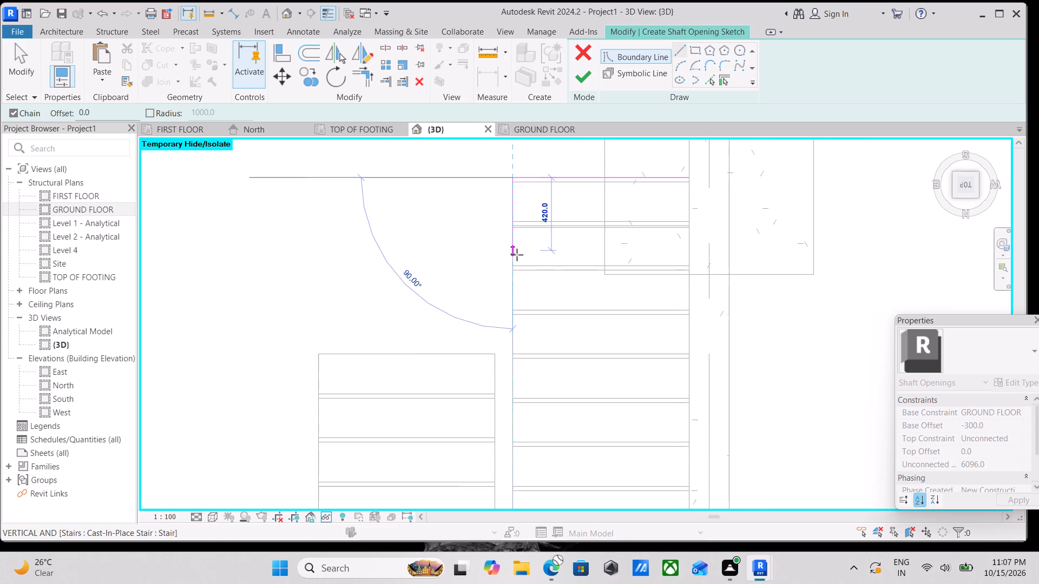
{"action": "middle_click_drag", "start_coordinate": [509, 353], "coordinate": [513, 311]}
{"action": "left_click", "coordinate": [513, 311]}
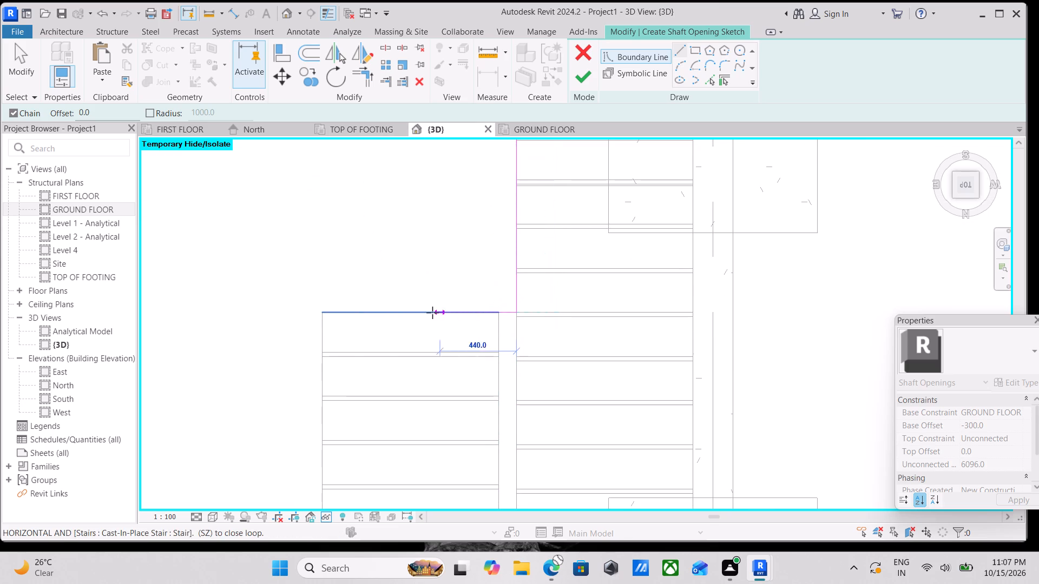
{"action": "left_click", "coordinate": [321, 311]}
Close the shaft boundary around the landing with a side about 1854 mm and a landing edge about 2134 mm, and finish the shaft opening.
{"action": "middle_click_drag", "start_coordinate": [320, 323], "coordinate": [317, 185]}
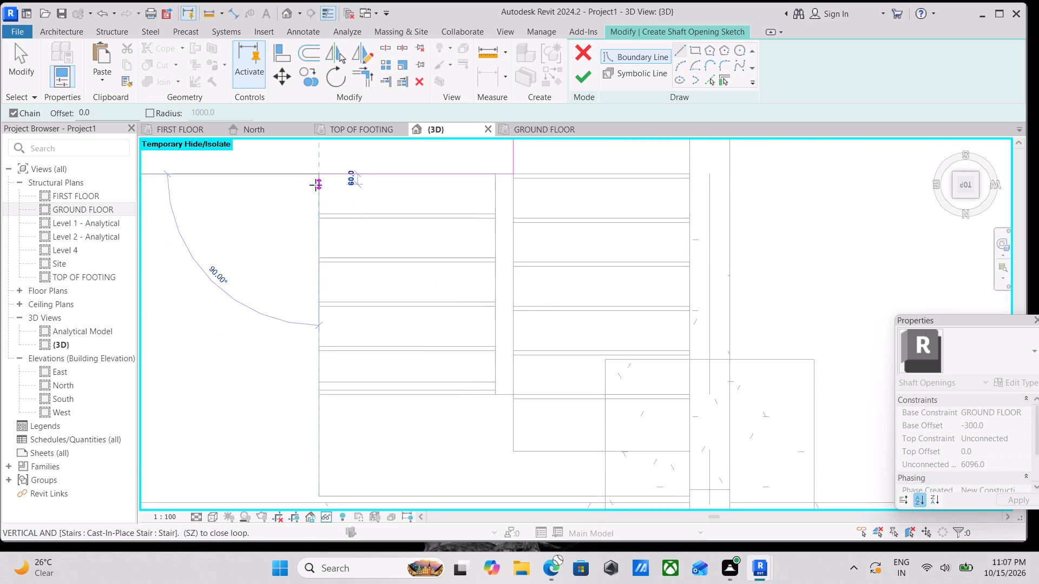
{"action": "scroll", "coordinate": [315, 356], "scroll_direction": "down", "scroll_amount": 2}
{"action": "middle_click_drag", "start_coordinate": [314, 353], "coordinate": [314, 243]}
{"action": "left_click", "coordinate": [313, 353]}
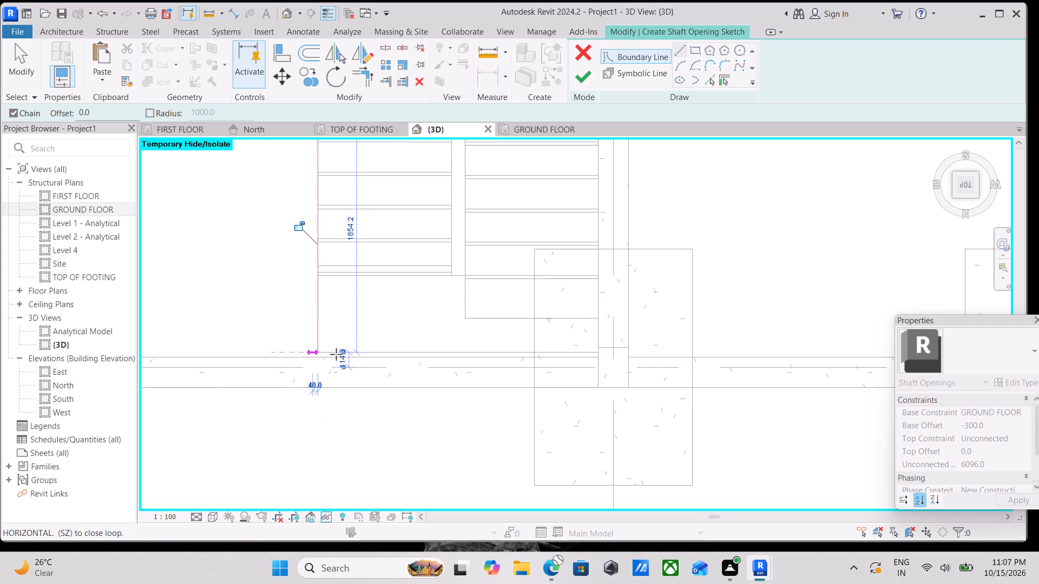
{"action": "left_click", "coordinate": [599, 353]}
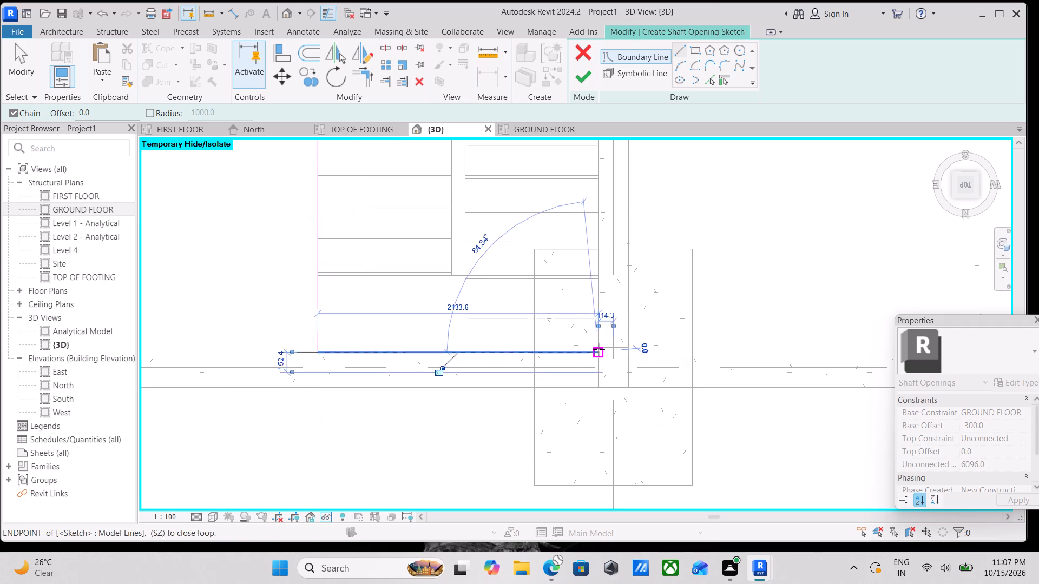
{"action": "middle_click_drag", "start_coordinate": [609, 268], "coordinate": [576, 497]}
{"action": "middle_click_drag", "start_coordinate": [538, 256], "coordinate": [561, 405]}
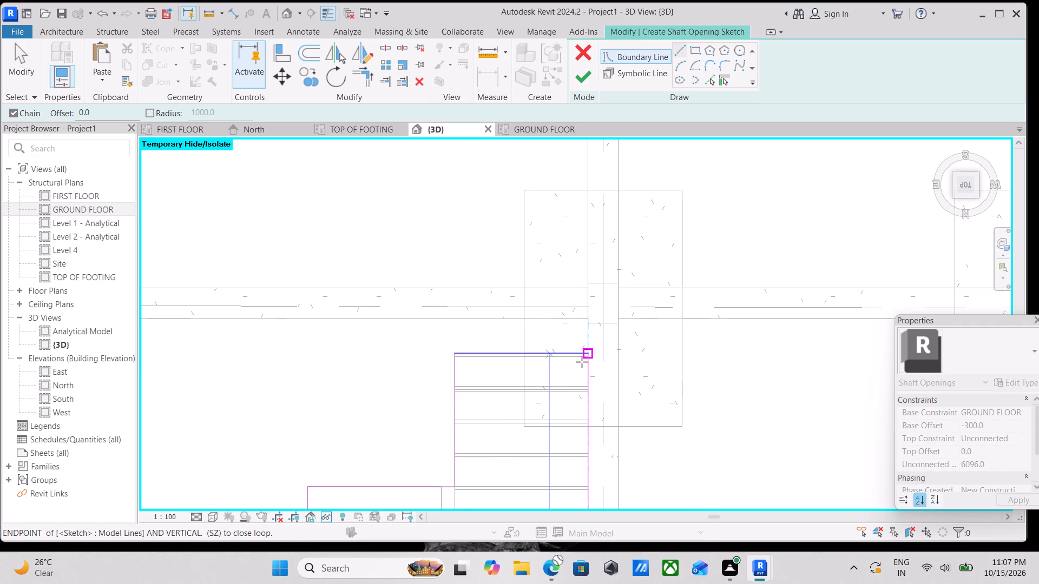
{"action": "left_click", "coordinate": [583, 350]}
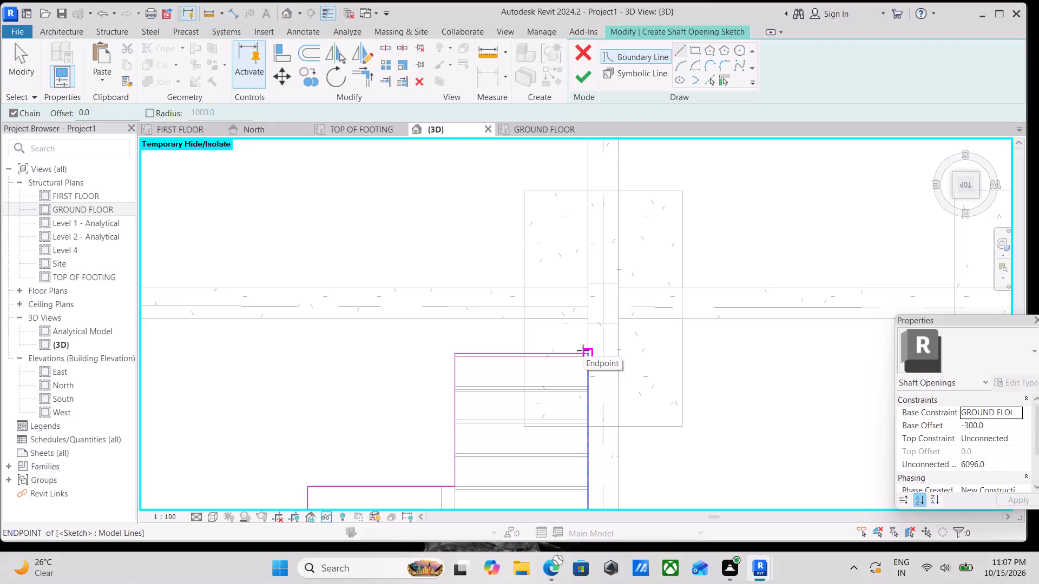
{"action": "key", "text": "Escape"}
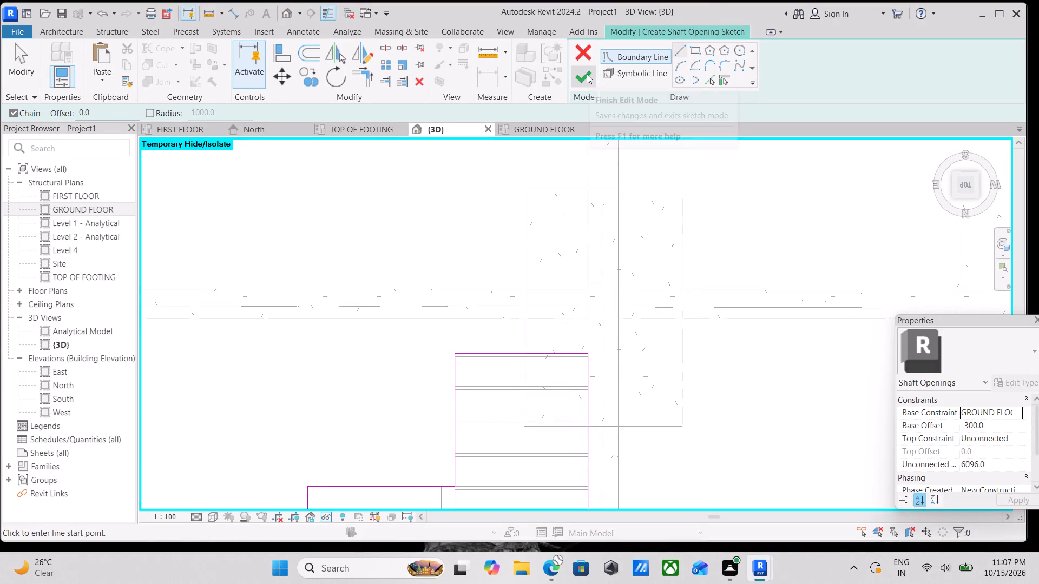
{"action": "left_click", "coordinate": [587, 74]}
Return the 3D view to an angled view in Hidden Line style.
{"action": "scroll", "coordinate": [606, 132], "scroll_direction": "down", "scroll_amount": 3}
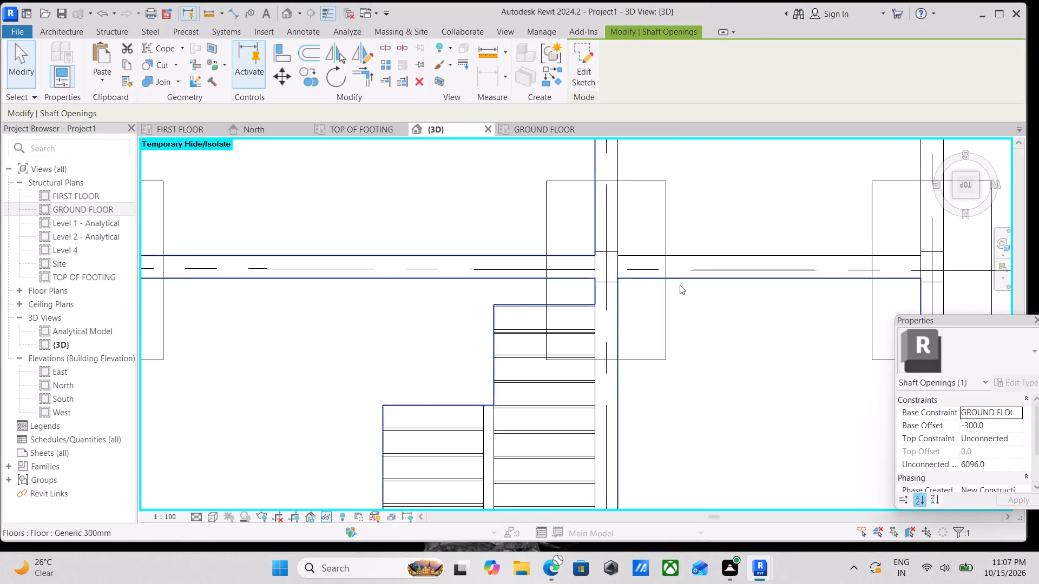
{"action": "scroll", "coordinate": [681, 283], "scroll_direction": "down", "scroll_amount": 3}
{"action": "left_click", "coordinate": [954, 194]}
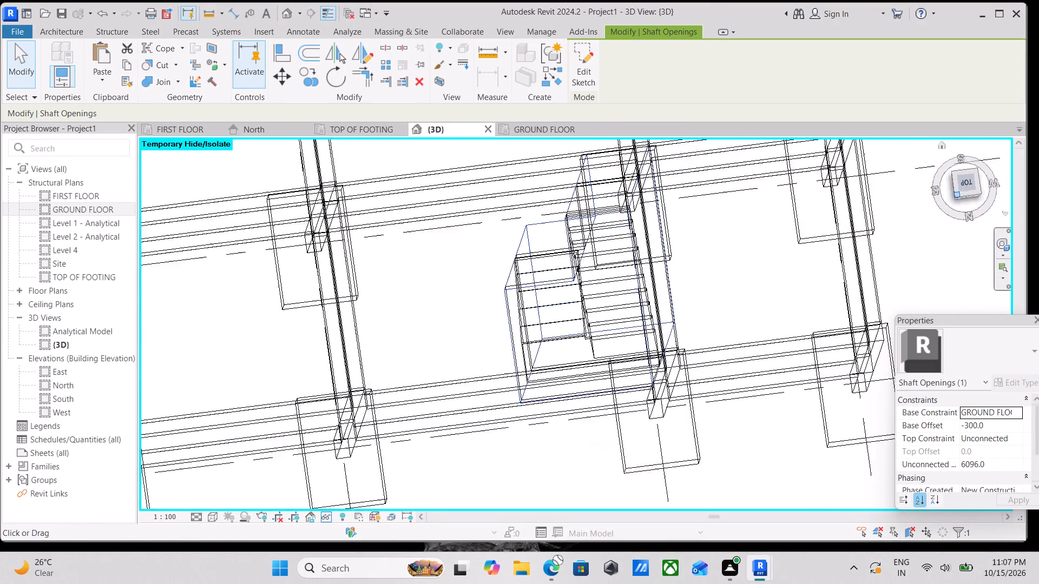
{"action": "scroll", "coordinate": [750, 242], "scroll_direction": "down", "scroll_amount": 5}
{"action": "scroll", "coordinate": [728, 330], "scroll_direction": "down", "scroll_amount": 2}
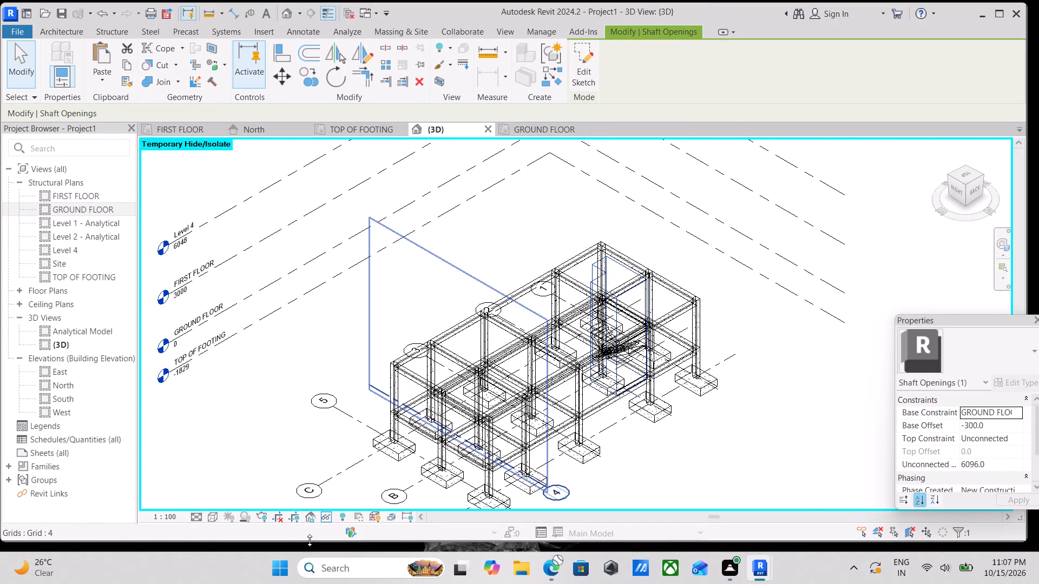
{"action": "left_click", "coordinate": [214, 516]}
{"action": "left_click", "coordinate": [229, 443]}
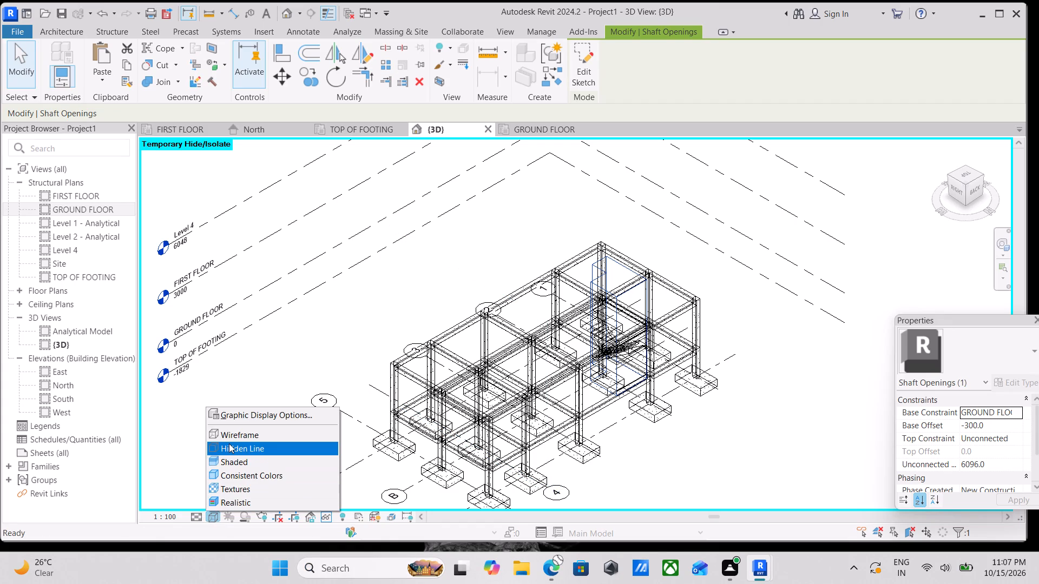
Examine the new stair opening in the first-floor slab and the surrounding frame from several sides in 3D.
{"action": "scroll", "coordinate": [588, 377], "scroll_direction": "up", "scroll_amount": 3}
{"action": "key", "text": "Escape"}
{"action": "scroll", "coordinate": [720, 362], "scroll_direction": "down", "scroll_amount": 3}
{"action": "scroll", "coordinate": [683, 363], "scroll_direction": "up", "scroll_amount": 3}
{"action": "scroll", "coordinate": [489, 403], "scroll_direction": "down", "scroll_amount": 4}
{"action": "middle_click_drag", "start_coordinate": [541, 396], "coordinate": [767, 333]}
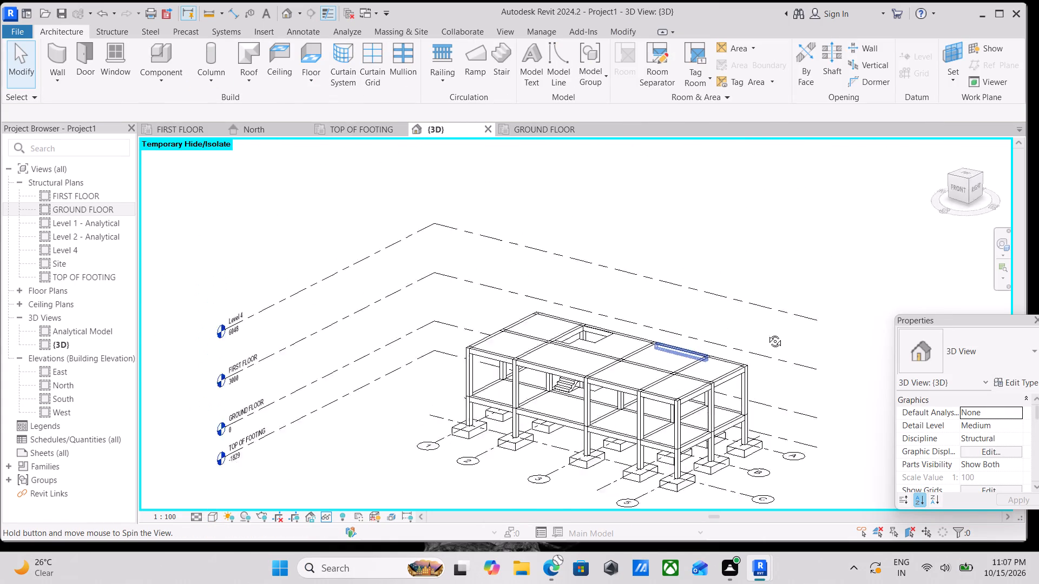
{"action": "middle_click_drag", "start_coordinate": [767, 333], "coordinate": [768, 334]}
{"action": "middle_click_drag", "start_coordinate": [705, 429], "coordinate": [817, 346], "text": "shift"}
{"action": "middle_click_drag", "start_coordinate": [594, 385], "coordinate": [661, 381], "text": "shift"}
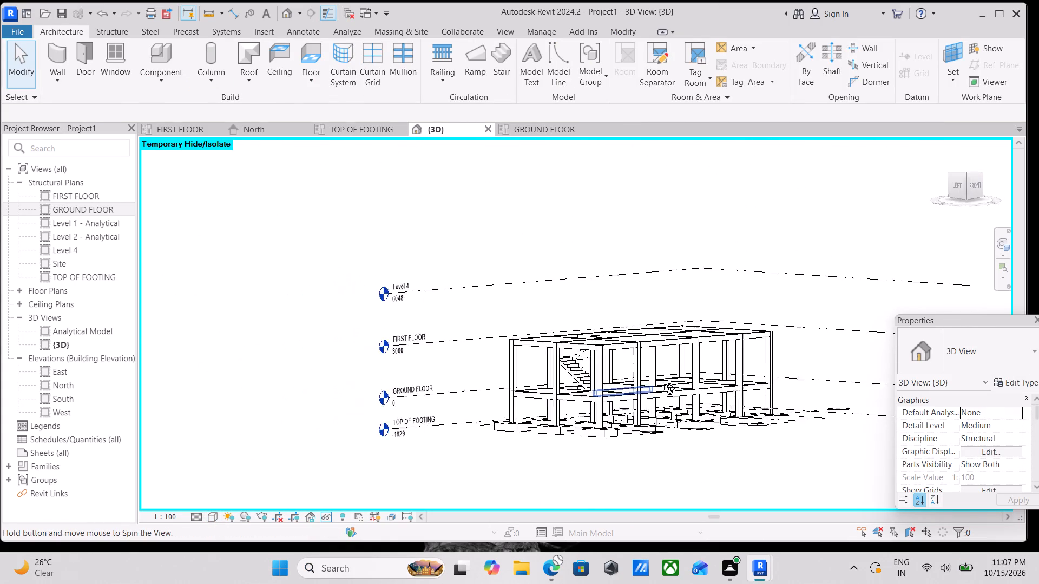
{"action": "middle_click_drag", "start_coordinate": [661, 381], "coordinate": [821, 403], "text": "shift"}
{"action": "middle_click_drag", "start_coordinate": [588, 398], "coordinate": [711, 360], "text": "shift"}
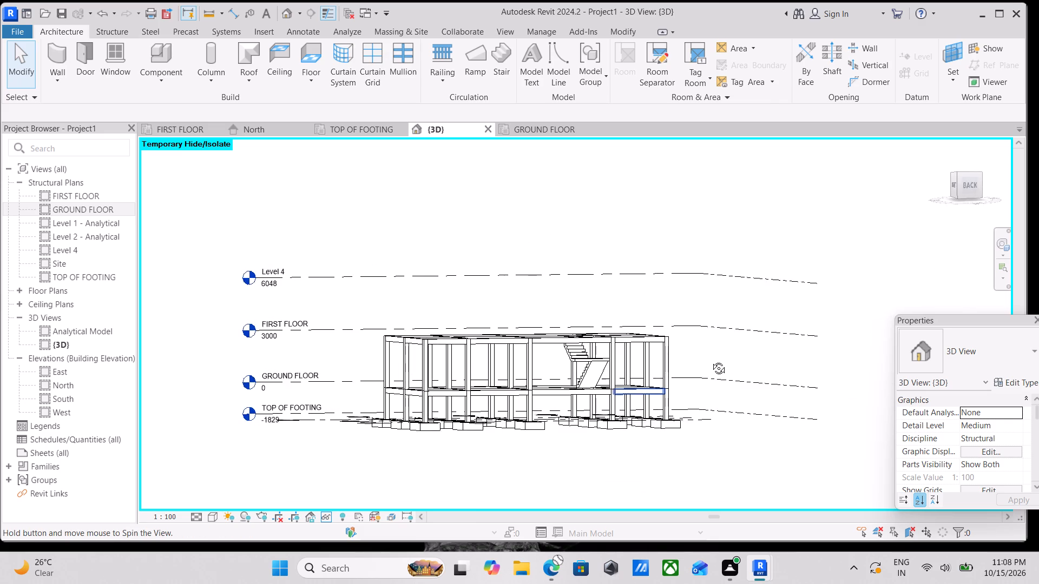
{"action": "middle_click_drag", "start_coordinate": [711, 360], "coordinate": [688, 359], "text": "shift"}
Copy all columns, beams, slabs and the staircase of the ground-to-first-floor storey and paste them aligned to the FIRST FLOOR level.
{"action": "left_click", "coordinate": [971, 178]}
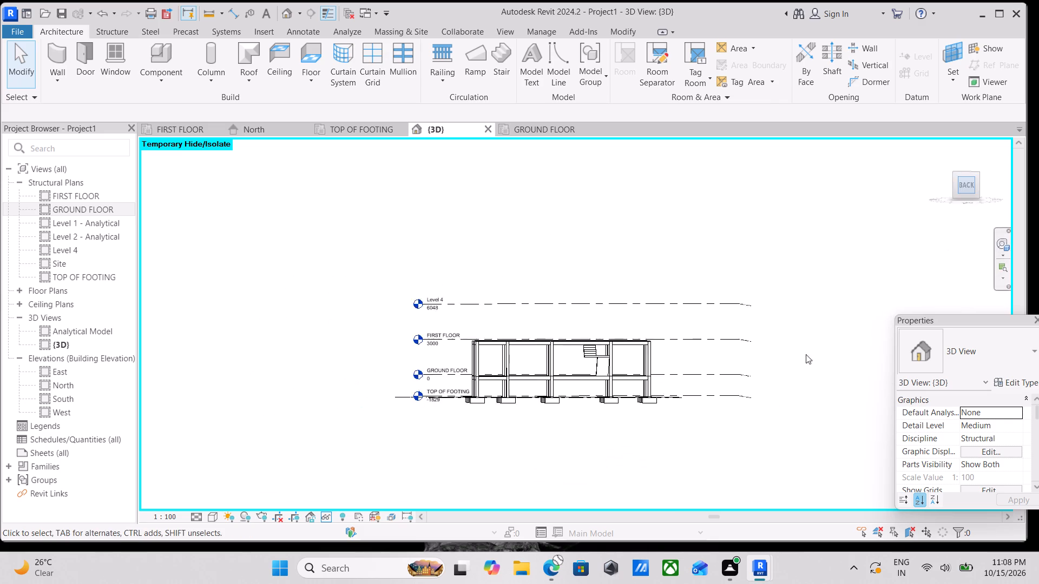
{"action": "scroll", "coordinate": [593, 432], "scroll_direction": "up", "scroll_amount": 3}
{"action": "scroll", "coordinate": [491, 413], "scroll_direction": "up", "scroll_amount": 3}
{"action": "left_click_drag", "start_coordinate": [379, 282], "coordinate": [381, 289]}
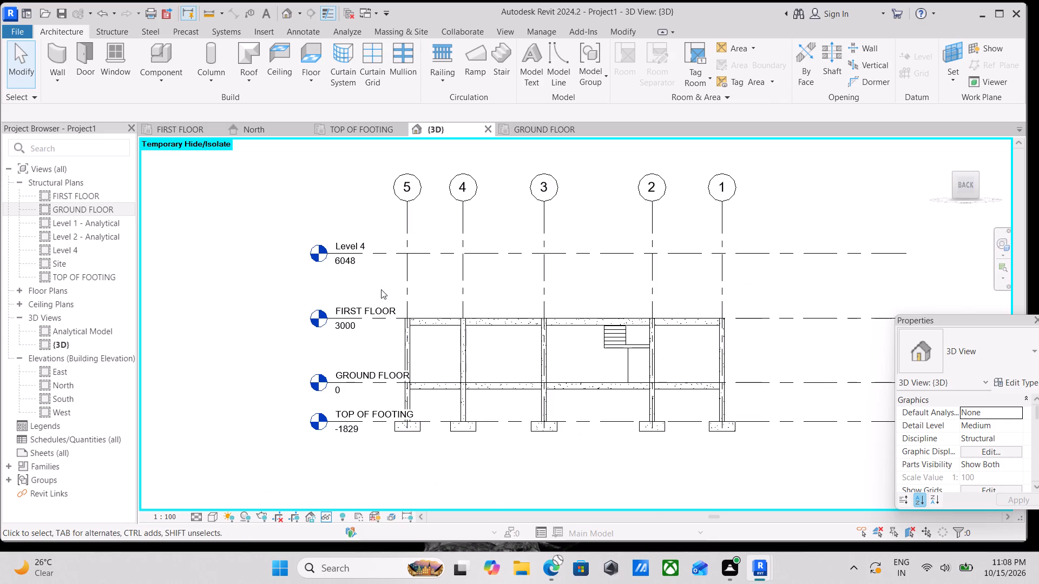
{"action": "left_click_drag", "start_coordinate": [381, 289], "coordinate": [736, 386]}
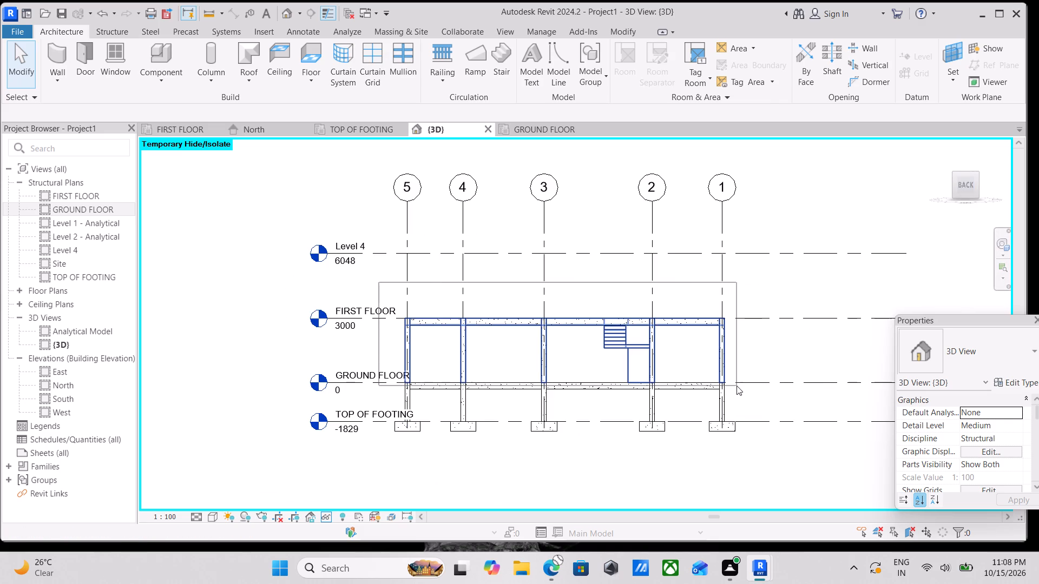
{"action": "left_click_drag", "start_coordinate": [736, 386], "coordinate": [748, 386]}
{"action": "middle_click_drag", "start_coordinate": [603, 346], "coordinate": [752, 349]}
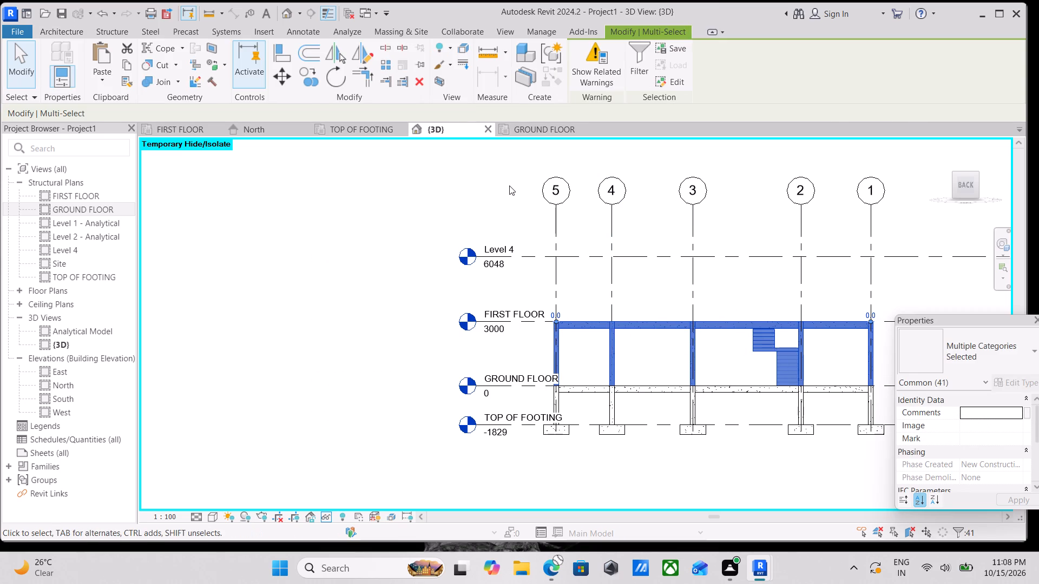
{"action": "left_click", "coordinate": [124, 58]}
{"action": "left_click", "coordinate": [105, 77]}
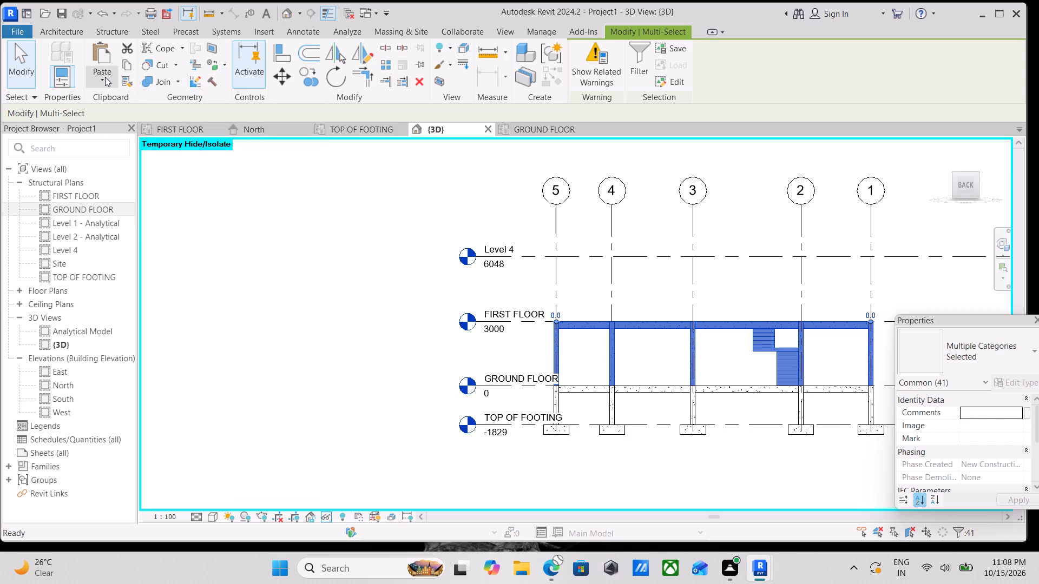
{"action": "left_click", "coordinate": [166, 132]}
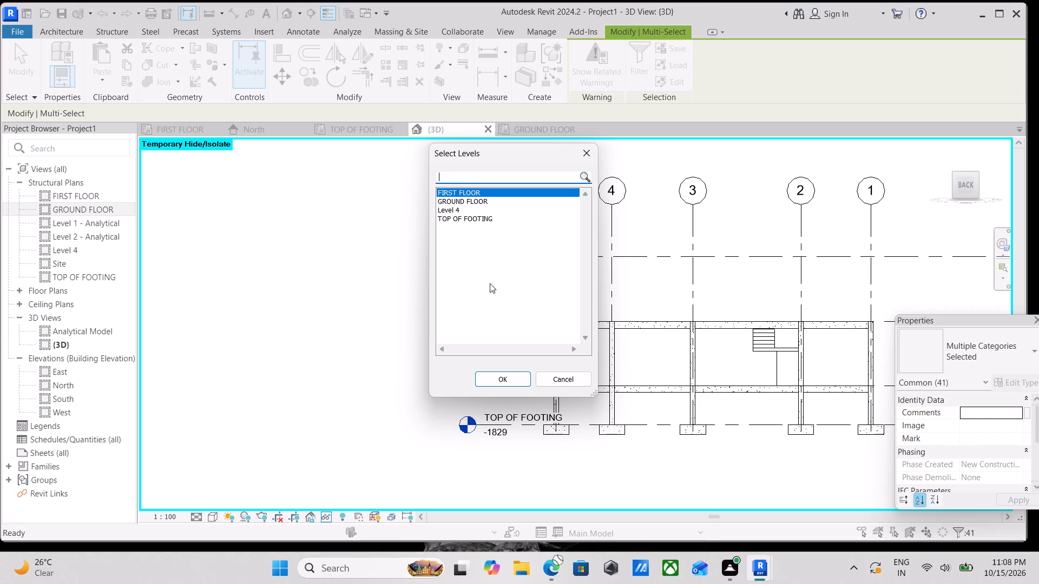
{"action": "left_click", "coordinate": [520, 379]}
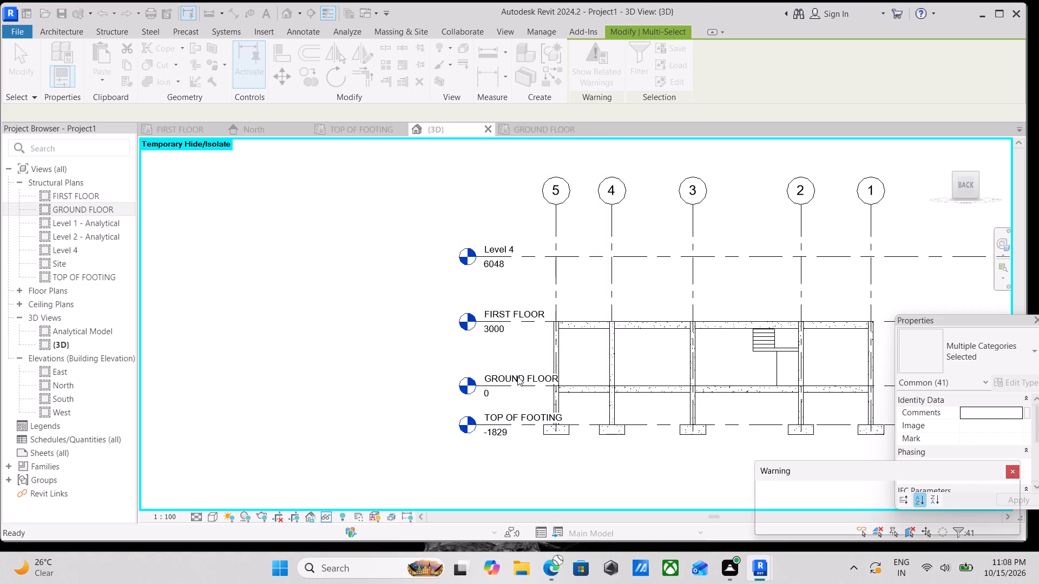
{"action": "scroll", "coordinate": [820, 271], "scroll_direction": "down", "scroll_amount": 1}
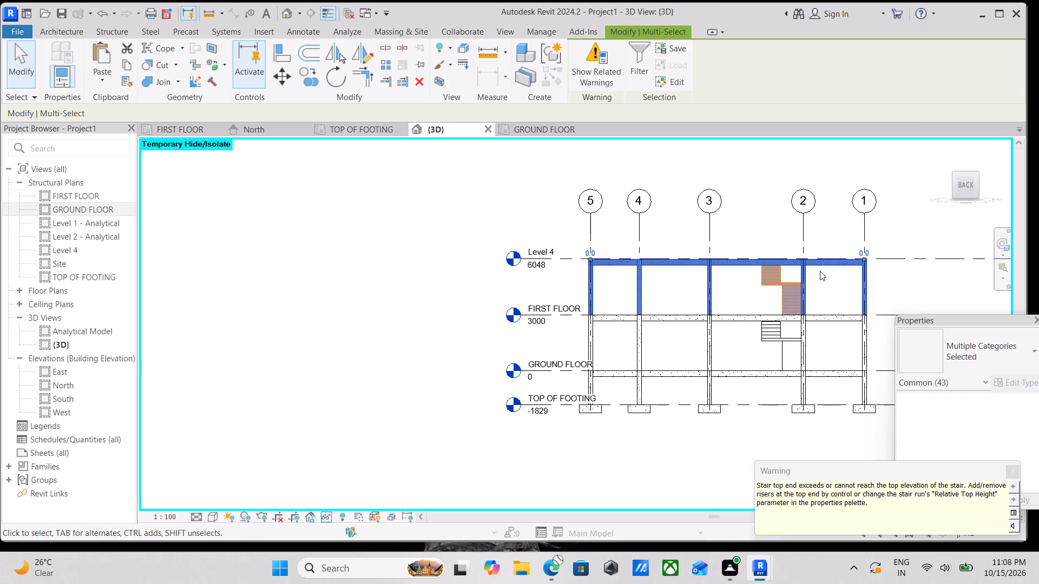
{"action": "scroll", "coordinate": [805, 275], "scroll_direction": "up", "scroll_amount": 2}
{"action": "key", "text": "Escape"}
Examine the copied upper storey in 3D, checking the upper staircase's level constraints, its slab opening and its alignment with the flights below.
{"action": "scroll", "coordinate": [834, 276], "scroll_direction": "up", "scroll_amount": 3}
{"action": "scroll", "coordinate": [823, 278], "scroll_direction": "down", "scroll_amount": 2}
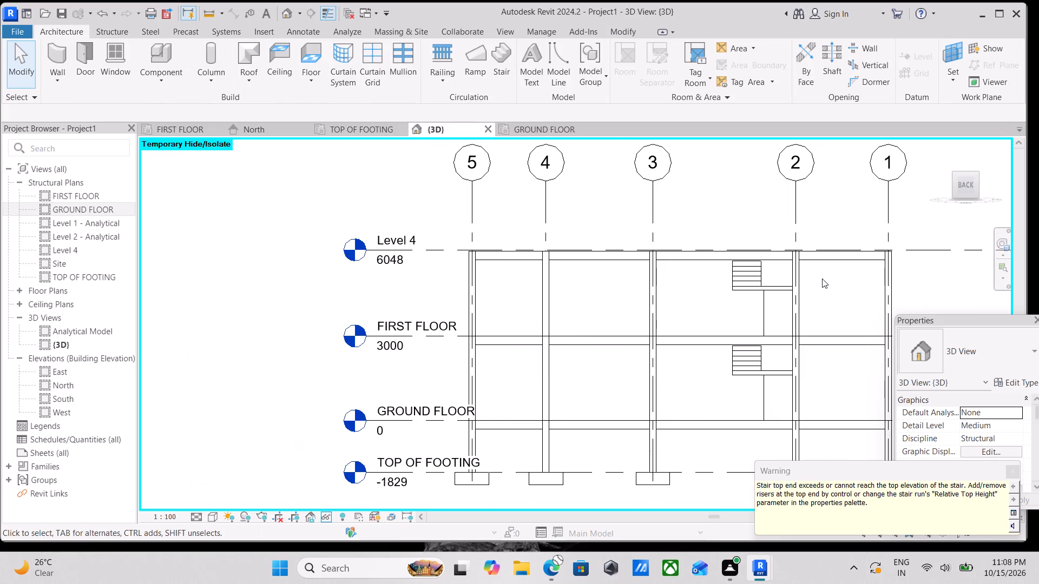
{"action": "middle_click_drag", "start_coordinate": [819, 278], "coordinate": [590, 441], "text": "shift"}
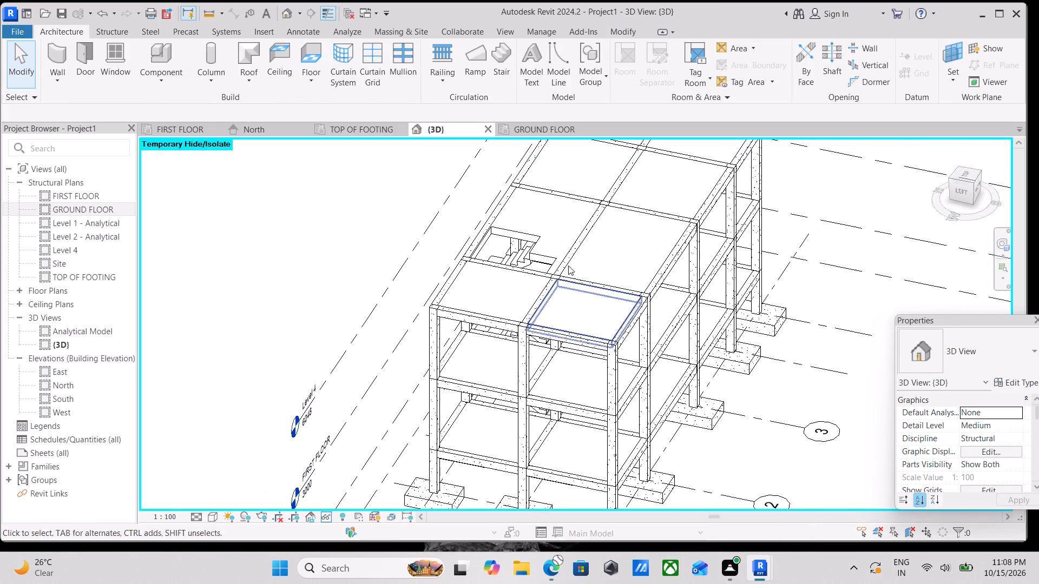
{"action": "scroll", "coordinate": [565, 260], "scroll_direction": "up", "scroll_amount": 8}
{"action": "middle_click_drag", "start_coordinate": [536, 254], "coordinate": [655, 190], "text": "shift"}
{"action": "middle_click_drag", "start_coordinate": [692, 254], "coordinate": [715, 184]}
{"action": "scroll", "coordinate": [722, 366], "scroll_direction": "up", "scroll_amount": 5}
{"action": "left_click", "coordinate": [722, 383]}
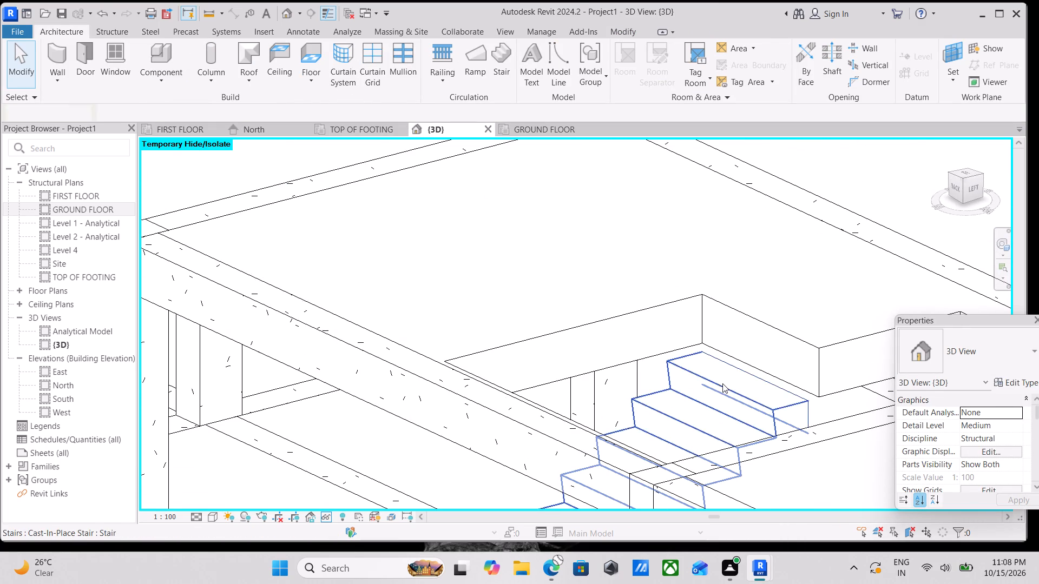
{"action": "scroll", "coordinate": [725, 378], "scroll_direction": "down", "scroll_amount": 2}
{"action": "middle_click_drag", "start_coordinate": [725, 374], "coordinate": [745, 312]}
{"action": "scroll", "coordinate": [775, 331], "scroll_direction": "down", "scroll_amount": 3}
{"action": "middle_click_drag", "start_coordinate": [771, 318], "coordinate": [761, 218]}
{"action": "scroll", "coordinate": [759, 216], "scroll_direction": "up", "scroll_amount": 1}
{"action": "scroll", "coordinate": [739, 263], "scroll_direction": "down", "scroll_amount": 5}
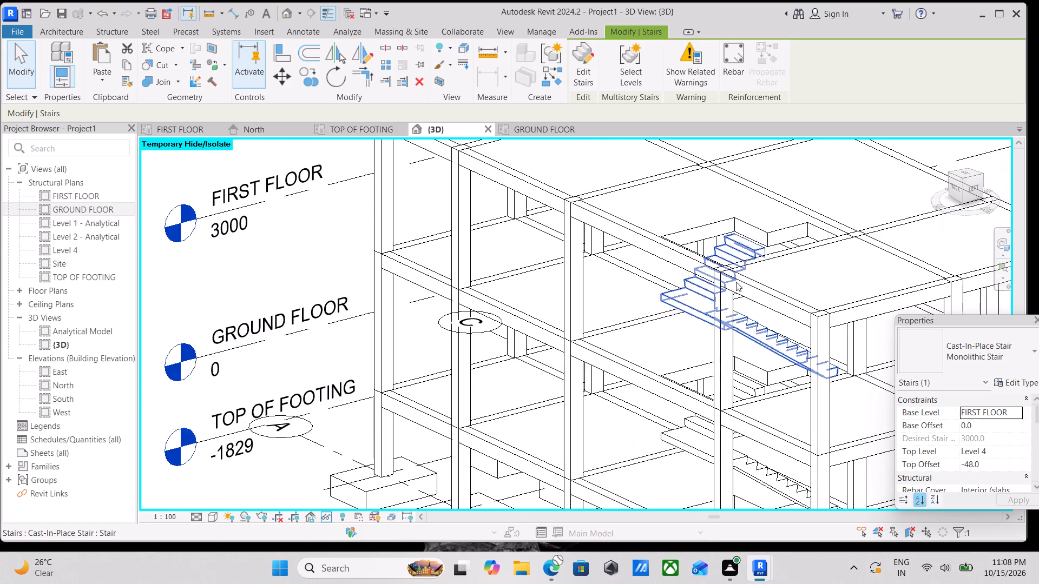
{"action": "scroll", "coordinate": [736, 282], "scroll_direction": "down", "scroll_amount": 3}
{"action": "middle_click_drag", "start_coordinate": [733, 277], "coordinate": [707, 215]}
{"action": "key", "text": "Escape"}
{"action": "scroll", "coordinate": [756, 332], "scroll_direction": "down", "scroll_amount": 3}
{"action": "middle_click_drag", "start_coordinate": [754, 330], "coordinate": [637, 302]}
{"action": "scroll", "coordinate": [722, 336], "scroll_direction": "up", "scroll_amount": 4}
{"action": "scroll", "coordinate": [666, 270], "scroll_direction": "up", "scroll_amount": 3}
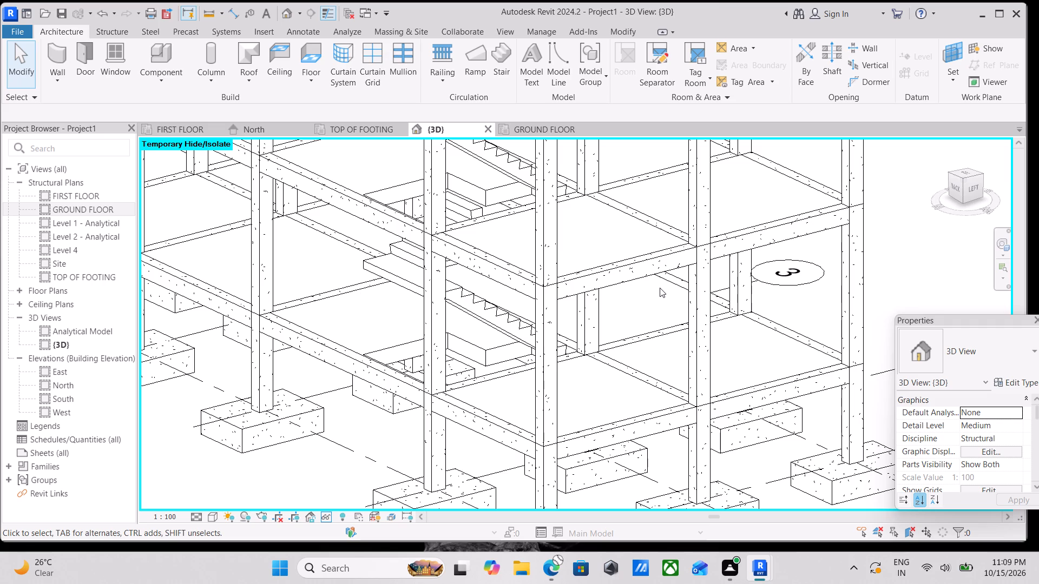
Examine the footings, plinth beams and columns in 3D around the grid line 5 corner.
{"action": "scroll", "coordinate": [563, 306], "scroll_direction": "down", "scroll_amount": 2}
{"action": "key", "text": "Escape"}
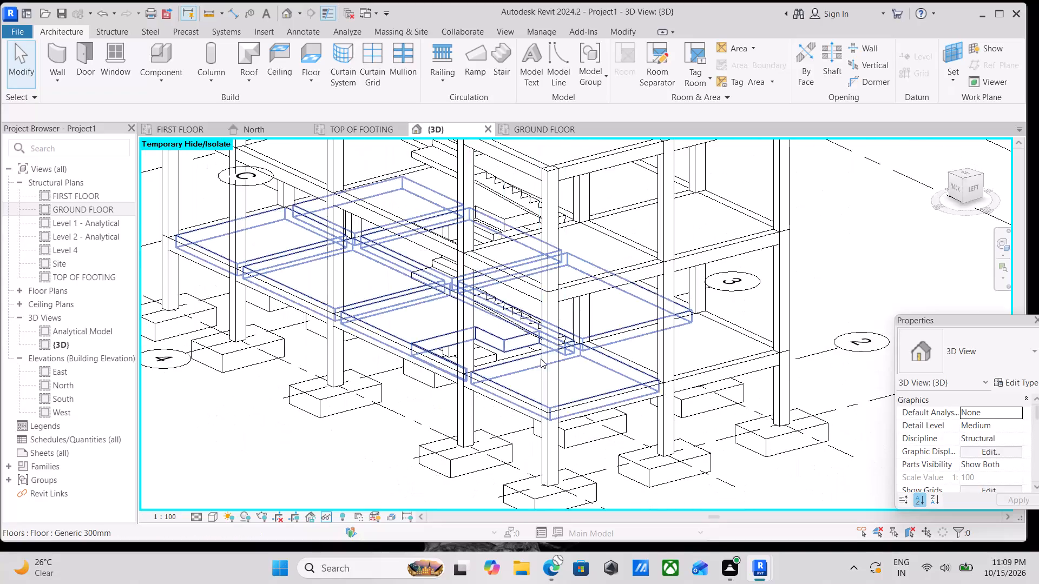
{"action": "scroll", "coordinate": [541, 359], "scroll_direction": "down", "scroll_amount": 6}
{"action": "middle_click_drag", "start_coordinate": [530, 367], "coordinate": [747, 408], "text": "shift"}
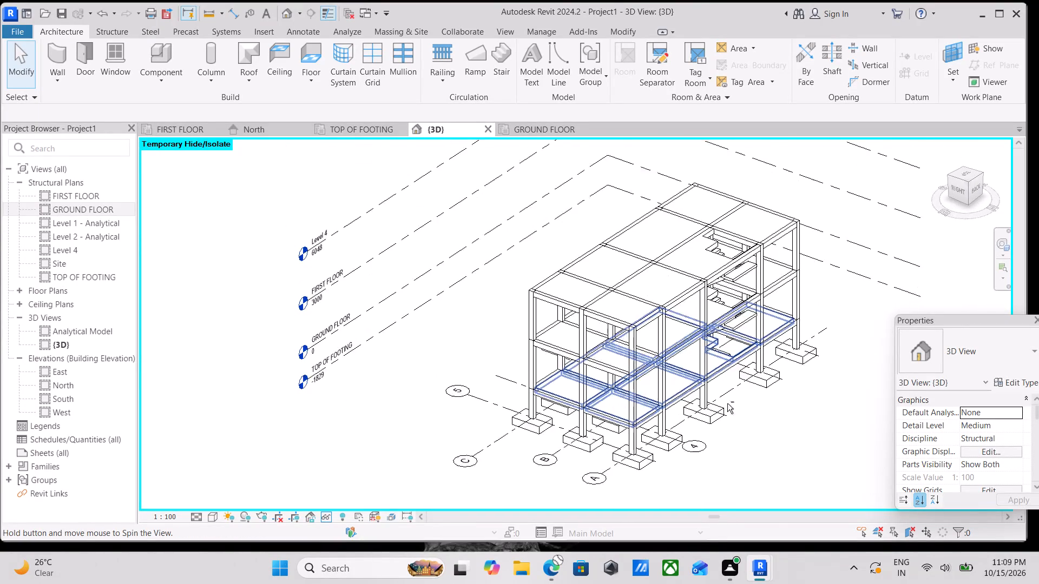
{"action": "scroll", "coordinate": [608, 415], "scroll_direction": "up", "scroll_amount": 5}
{"action": "scroll", "coordinate": [437, 340], "scroll_direction": "up", "scroll_amount": 3}
{"action": "scroll", "coordinate": [422, 414], "scroll_direction": "up", "scroll_amount": 4}
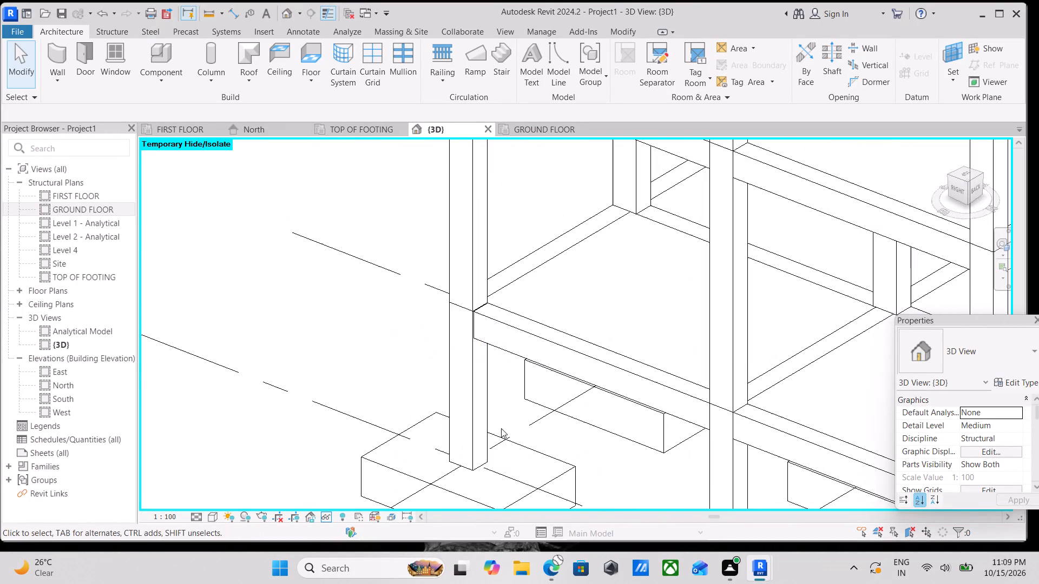
{"action": "scroll", "coordinate": [496, 391], "scroll_direction": "down", "scroll_amount": 1}
{"action": "middle_click_drag", "start_coordinate": [490, 384], "coordinate": [453, 321]}
{"action": "scroll", "coordinate": [449, 292], "scroll_direction": "up", "scroll_amount": 3}
{"action": "scroll", "coordinate": [555, 358], "scroll_direction": "down", "scroll_amount": 4}
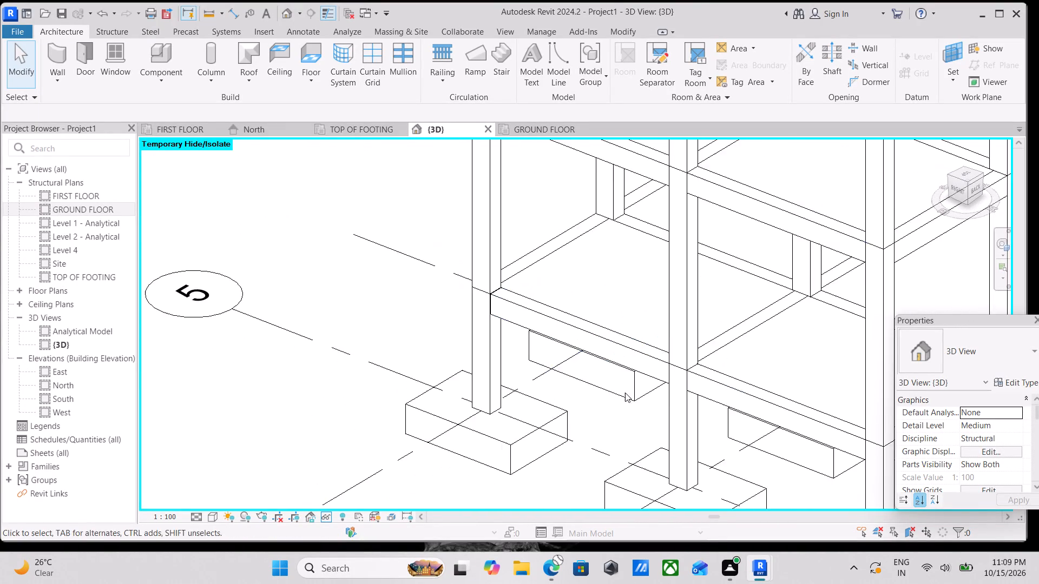
{"action": "scroll", "coordinate": [625, 393], "scroll_direction": "down", "scroll_amount": 4}
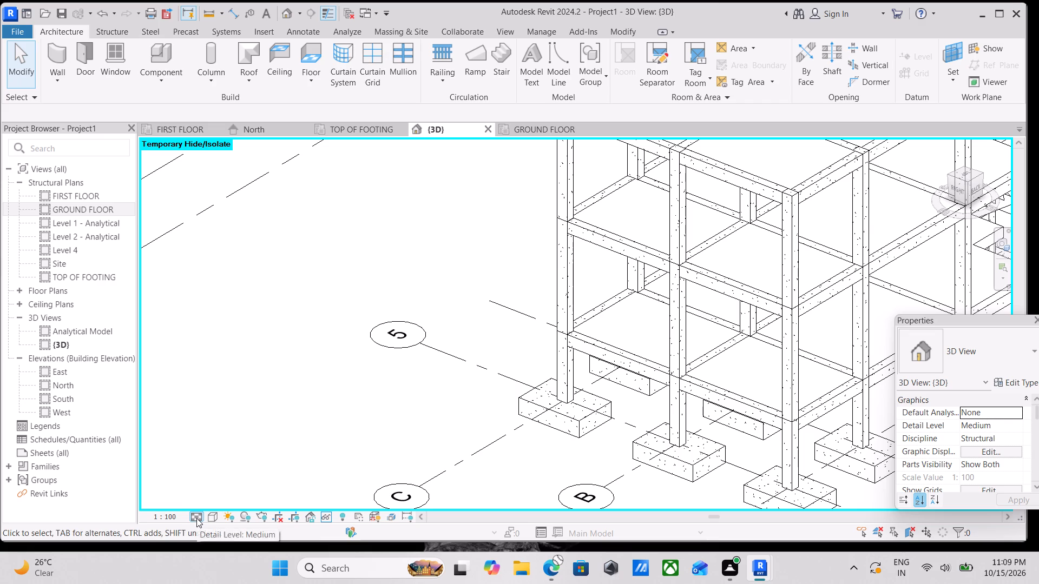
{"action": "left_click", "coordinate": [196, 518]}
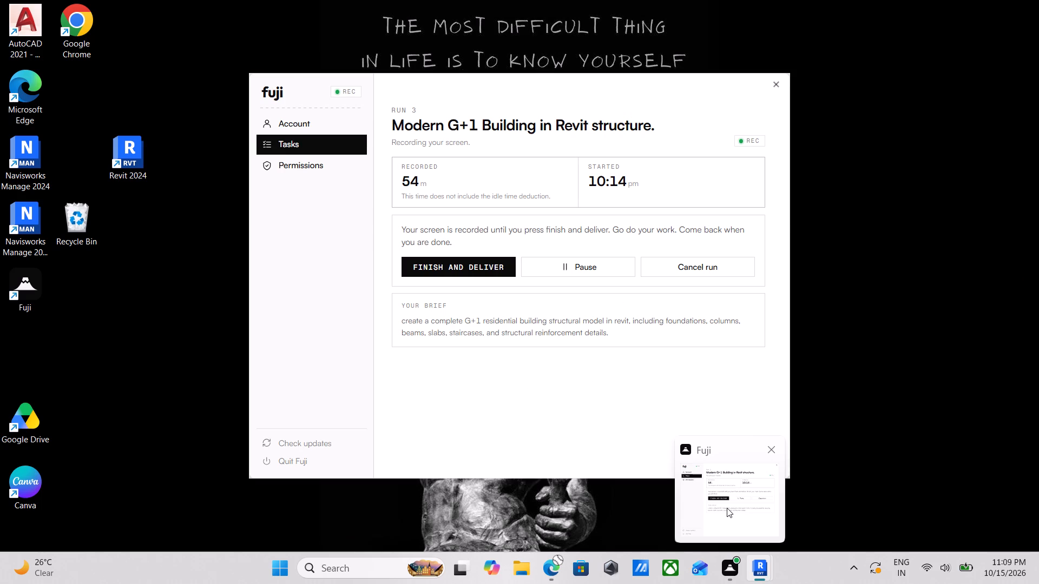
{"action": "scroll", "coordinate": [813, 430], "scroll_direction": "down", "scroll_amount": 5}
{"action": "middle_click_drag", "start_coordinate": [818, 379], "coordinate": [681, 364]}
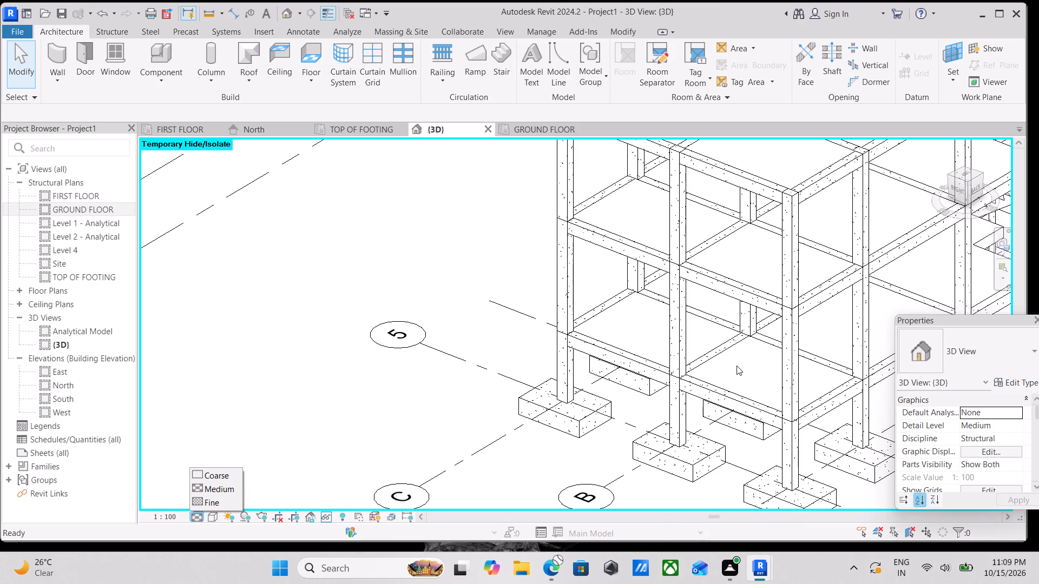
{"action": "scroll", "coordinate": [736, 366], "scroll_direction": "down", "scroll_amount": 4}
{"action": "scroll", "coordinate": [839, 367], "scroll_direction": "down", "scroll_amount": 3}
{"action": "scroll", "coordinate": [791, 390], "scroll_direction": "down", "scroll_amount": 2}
Open the GROUND FLOOR plan and examine its layout and the beam along the kitchen's outer side.
{"action": "left_click", "coordinate": [549, 129]}
{"action": "scroll", "coordinate": [584, 253], "scroll_direction": "up", "scroll_amount": 3}
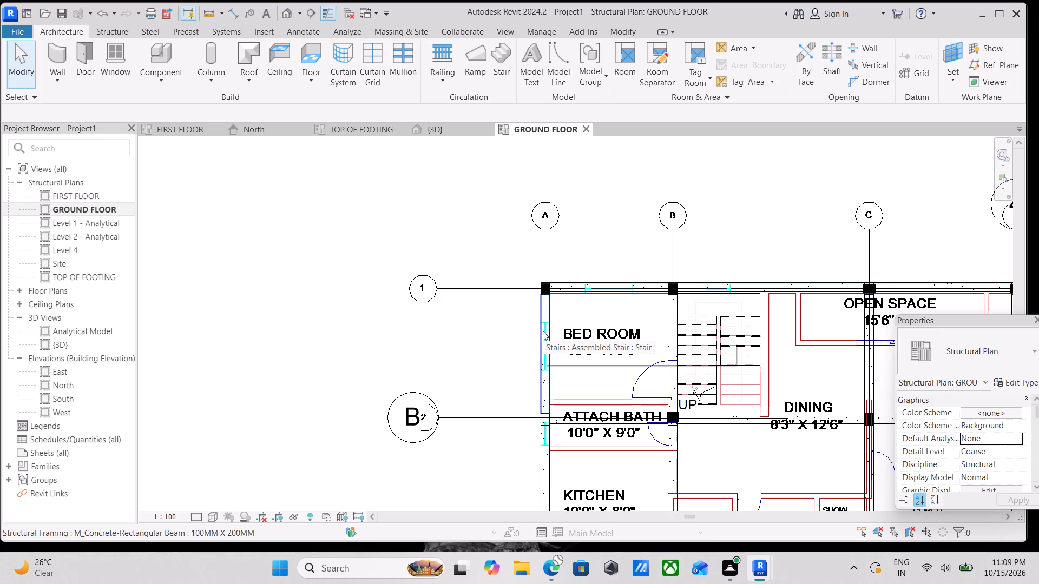
{"action": "scroll", "coordinate": [615, 288], "scroll_direction": "down", "scroll_amount": 2}
{"action": "scroll", "coordinate": [633, 343], "scroll_direction": "down", "scroll_amount": 2}
{"action": "middle_click_drag", "start_coordinate": [629, 335], "coordinate": [609, 241]}
{"action": "scroll", "coordinate": [1025, 566], "scroll_direction": "up", "scroll_amount": 2}
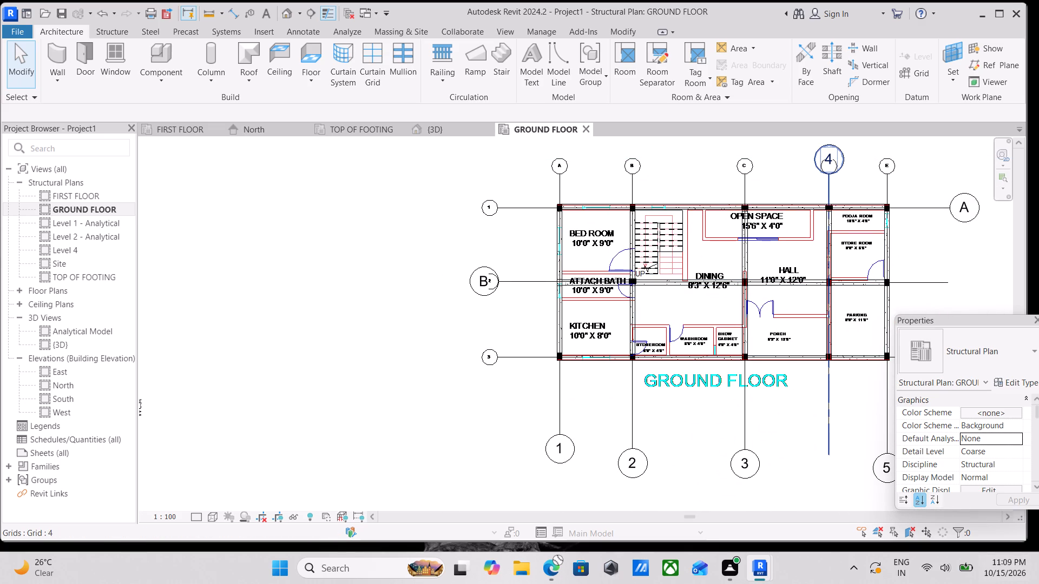
{"action": "double_click", "coordinate": [80, 210]}
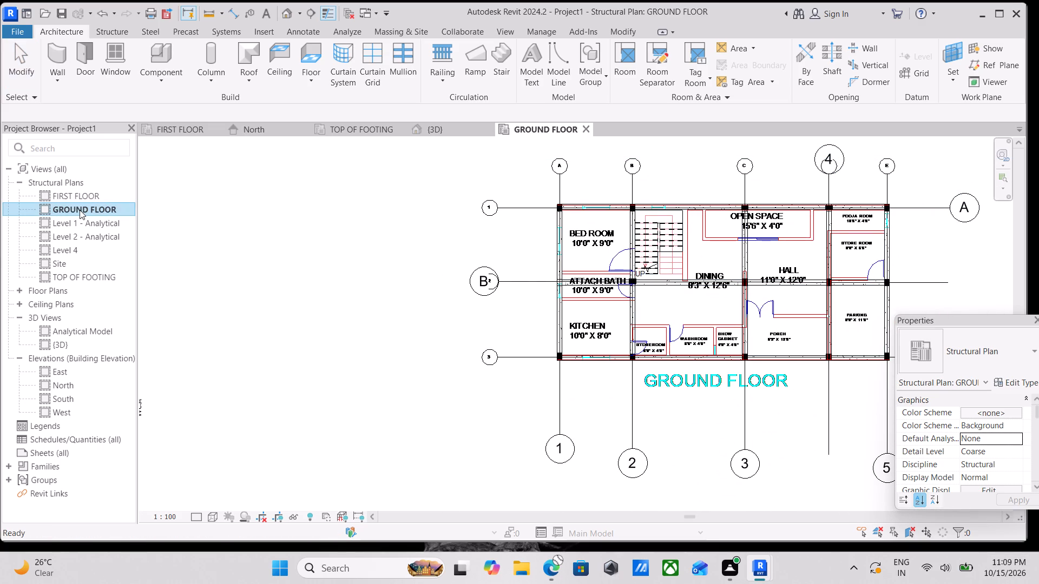
{"action": "scroll", "coordinate": [477, 300], "scroll_direction": "up", "scroll_amount": 5}
{"action": "scroll", "coordinate": [643, 367], "scroll_direction": "up", "scroll_amount": 3}
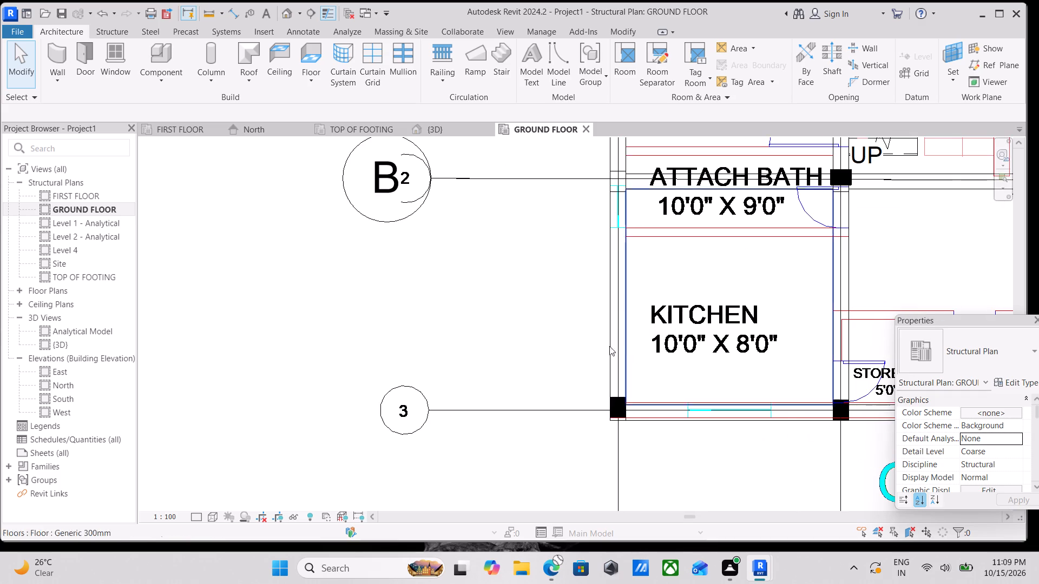
{"action": "left_click", "coordinate": [619, 352]}
{"action": "scroll", "coordinate": [619, 352], "scroll_direction": "down", "scroll_amount": 3}
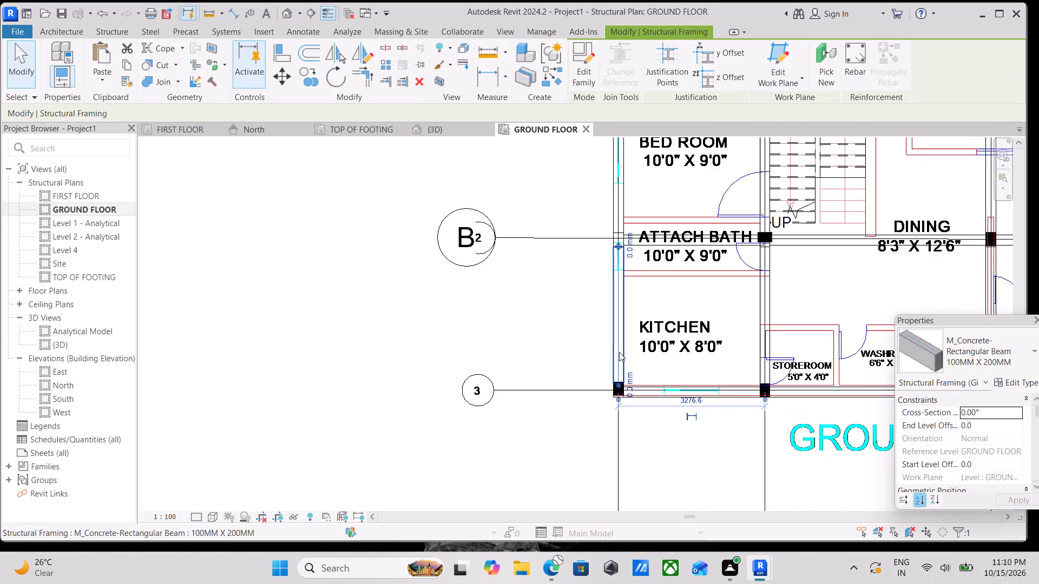
{"action": "scroll", "coordinate": [619, 352], "scroll_direction": "down", "scroll_amount": 4}
{"action": "key", "text": "Escape"}
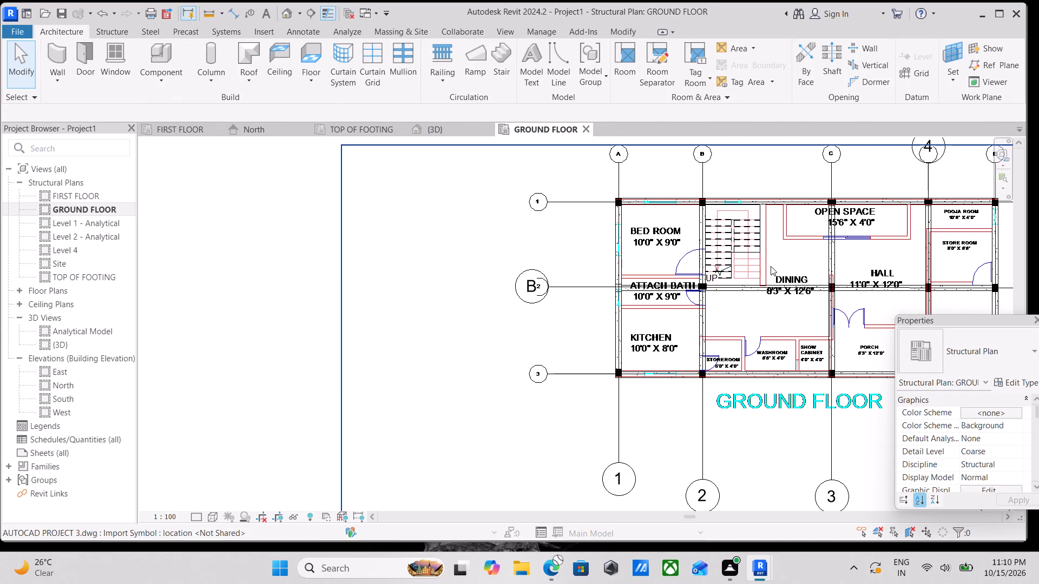
Temporarily hide the linked AutoCAD drawing in the GROUND FLOOR plan.
{"action": "left_click", "coordinate": [765, 268]}
{"action": "scroll", "coordinate": [765, 268], "scroll_direction": "down", "scroll_amount": 4}
{"action": "type", "text": "HH"}
{"action": "scroll", "coordinate": [762, 275], "scroll_direction": "up", "scroll_amount": 5}
{"action": "middle_click_drag", "start_coordinate": [749, 270], "coordinate": [685, 334]}
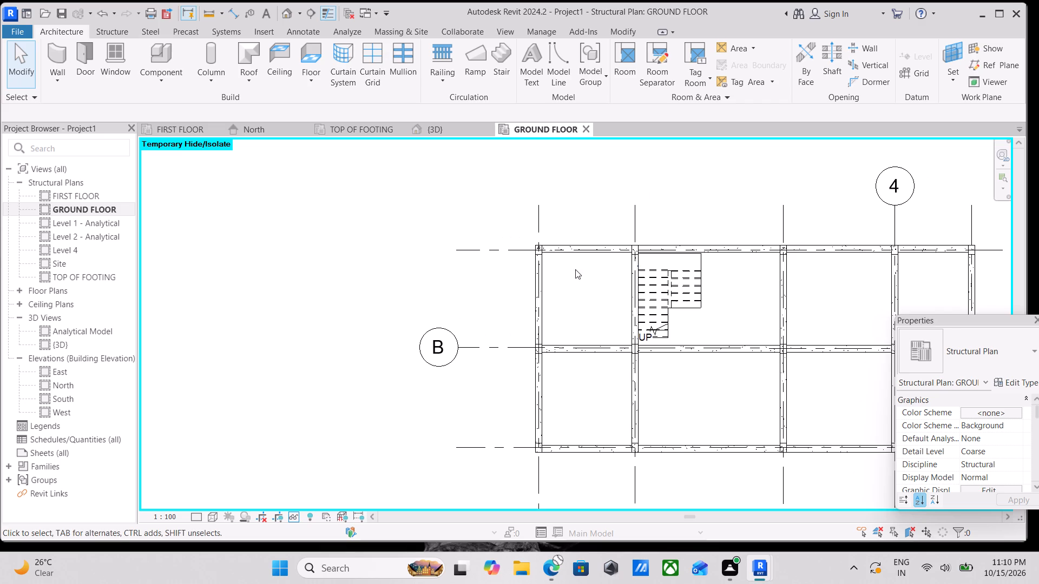
{"action": "scroll", "coordinate": [476, 335], "scroll_direction": "up", "scroll_amount": 3}
{"action": "middle_click_drag", "start_coordinate": [574, 313], "coordinate": [564, 356]}
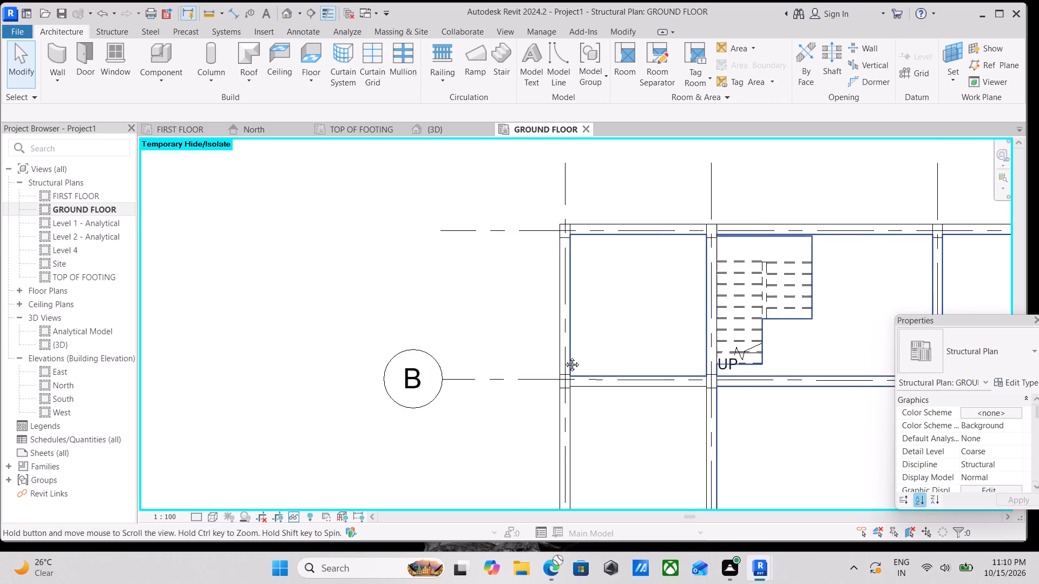
{"action": "middle_click_drag", "start_coordinate": [564, 356], "coordinate": [563, 368]}
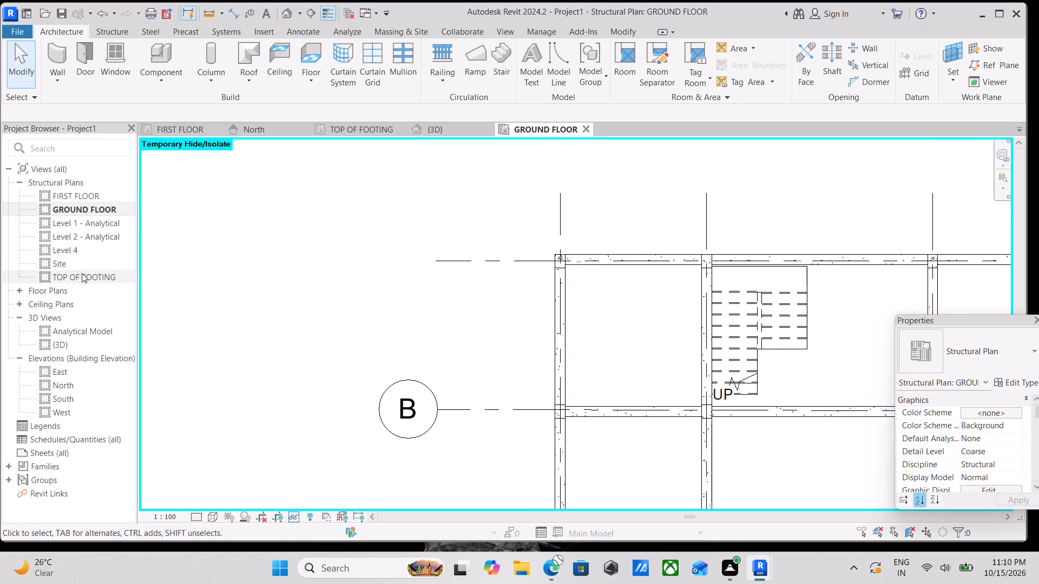
In the TOP OF FOOTING plan, draw a building section across the lower part of the footing at grids 1 and B.
{"action": "double_click", "coordinate": [82, 272]}
{"action": "scroll", "coordinate": [376, 287], "scroll_direction": "up", "scroll_amount": 4}
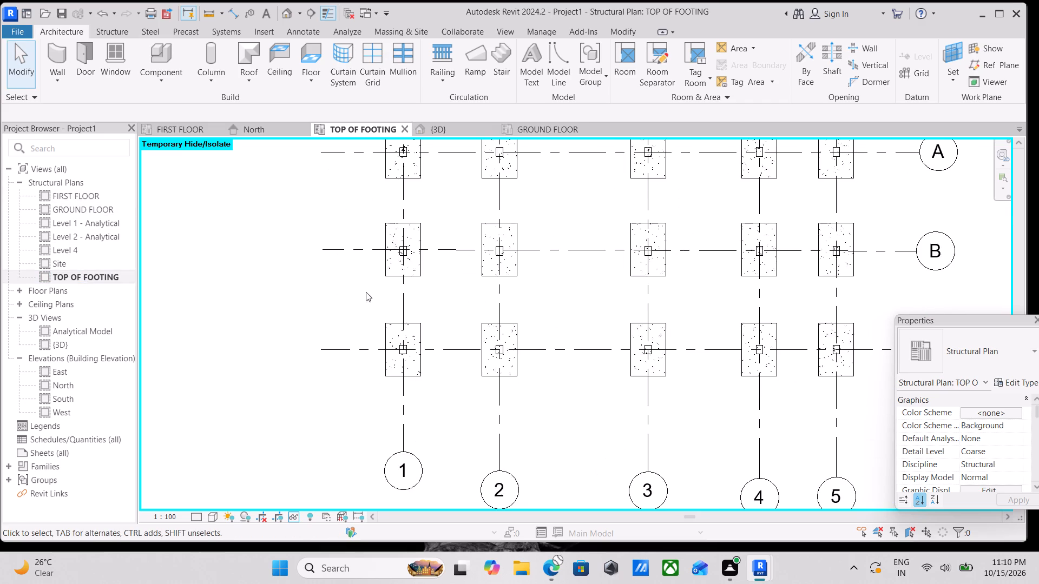
{"action": "middle_click_drag", "start_coordinate": [366, 292], "coordinate": [437, 309]}
{"action": "scroll", "coordinate": [463, 403], "scroll_direction": "up", "scroll_amount": 3}
{"action": "key", "text": "Escape"}
{"action": "middle_click_drag", "start_coordinate": [409, 360], "coordinate": [471, 402]}
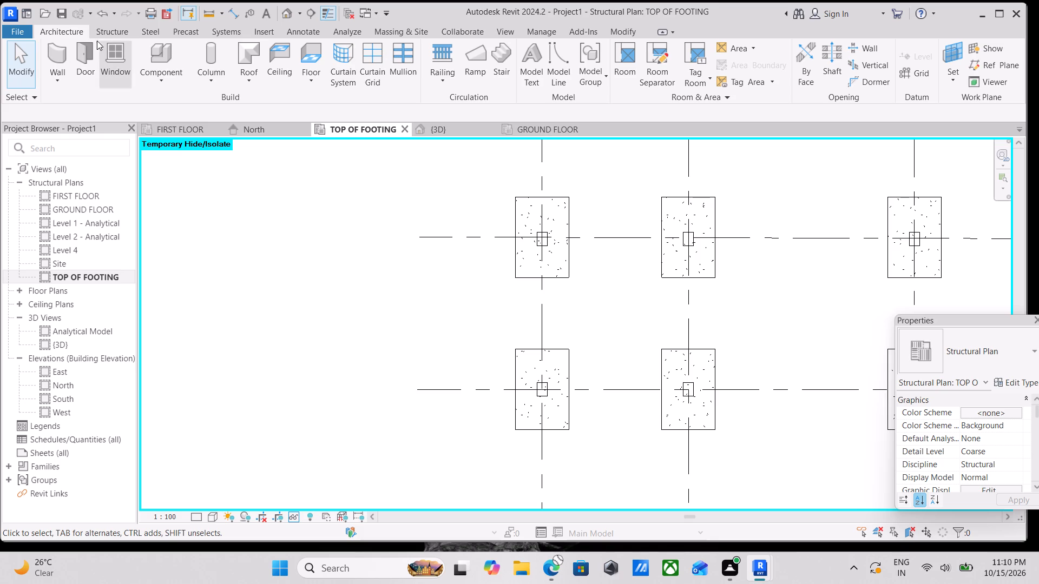
{"action": "scroll", "coordinate": [480, 239], "scroll_direction": "up", "scroll_amount": 3}
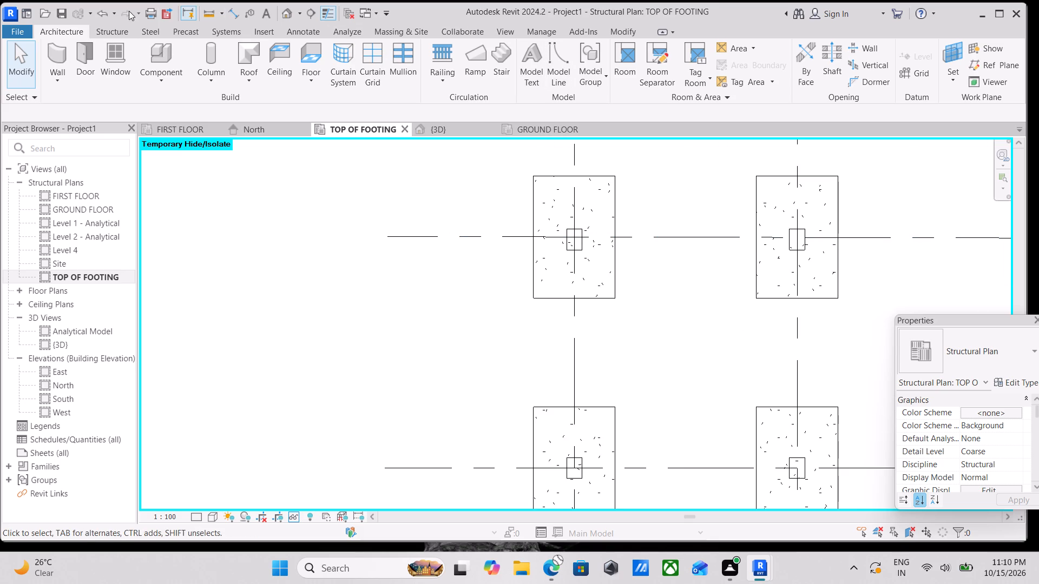
{"action": "left_click", "coordinate": [310, 10]}
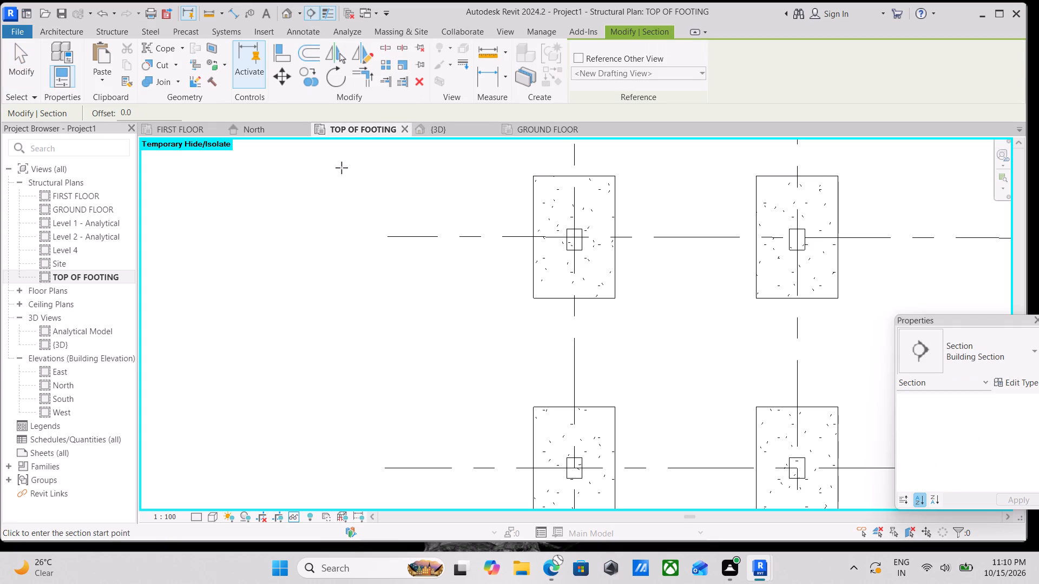
{"action": "scroll", "coordinate": [582, 317], "scroll_direction": "up", "scroll_amount": 3}
{"action": "left_click", "coordinate": [475, 274]}
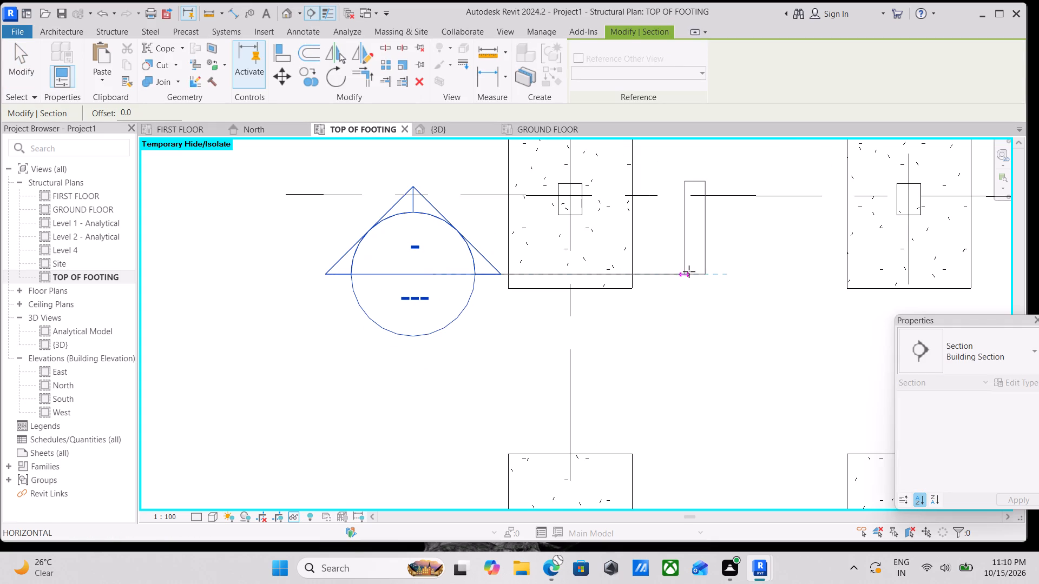
{"action": "left_click", "coordinate": [706, 273]}
Reduce the section's view depth so its far clip line falls just inside the far edge of the footing.
{"action": "scroll", "coordinate": [613, 164], "scroll_direction": "down", "scroll_amount": 2}
{"action": "middle_click_drag", "start_coordinate": [620, 231], "coordinate": [616, 291]}
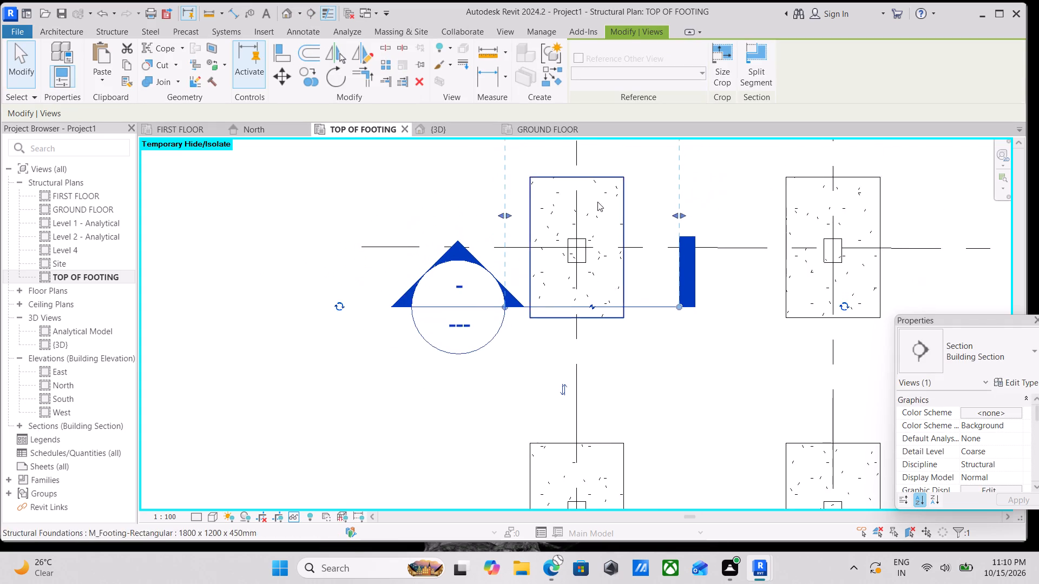
{"action": "middle_click_drag", "start_coordinate": [592, 185], "coordinate": [597, 271]}
{"action": "left_click_drag", "start_coordinate": [599, 209], "coordinate": [595, 276]}
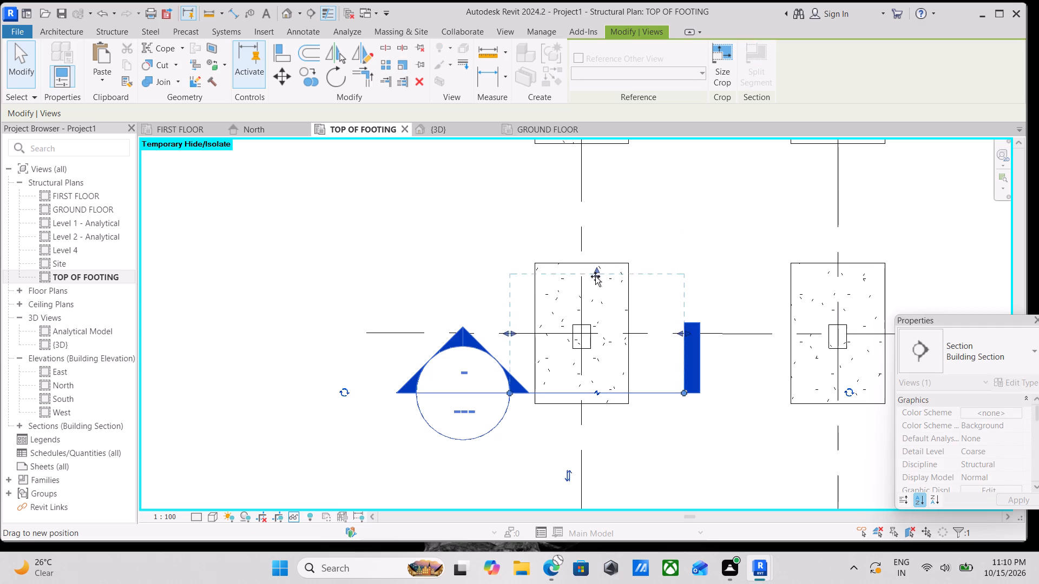
{"action": "left_click_drag", "start_coordinate": [595, 276], "coordinate": [595, 282]}
{"action": "scroll", "coordinate": [609, 342], "scroll_direction": "up", "scroll_amount": 4}
{"action": "middle_click_drag", "start_coordinate": [642, 365], "coordinate": [652, 327]}
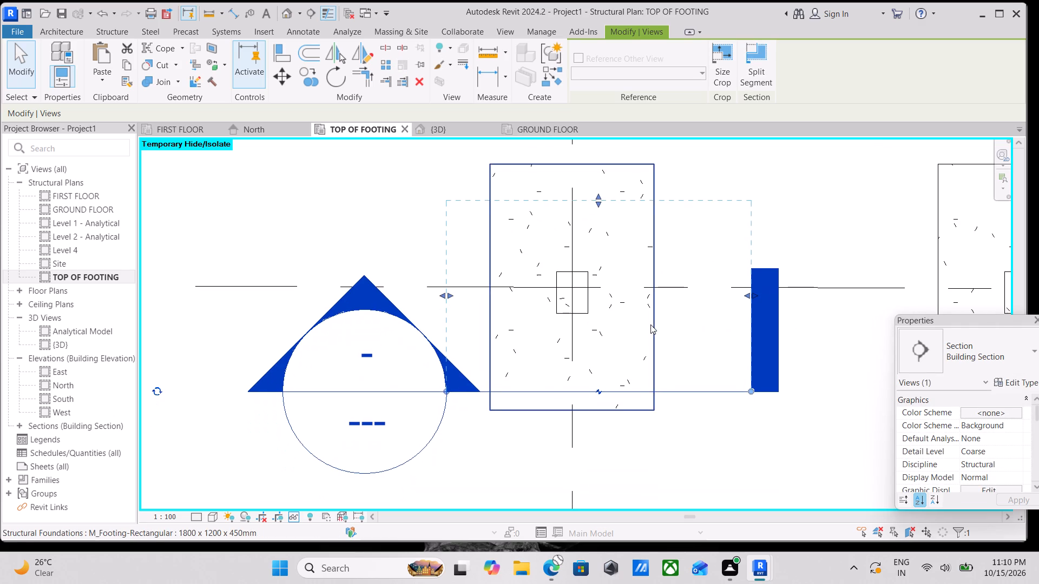
Go to the new section's view and look over the column, footing and levels from TOP OF FOOTING to Level 4.
{"action": "right_click", "coordinate": [365, 295]}
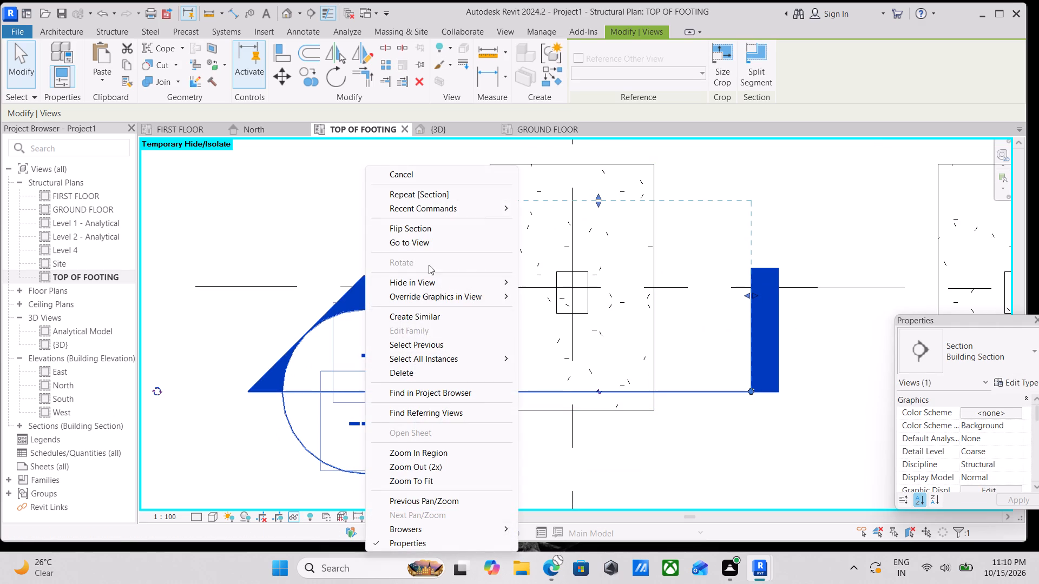
{"action": "left_click", "coordinate": [429, 246]}
{"action": "scroll", "coordinate": [430, 245], "scroll_direction": "down", "scroll_amount": 4}
{"action": "scroll", "coordinate": [523, 346], "scroll_direction": "up", "scroll_amount": 7}
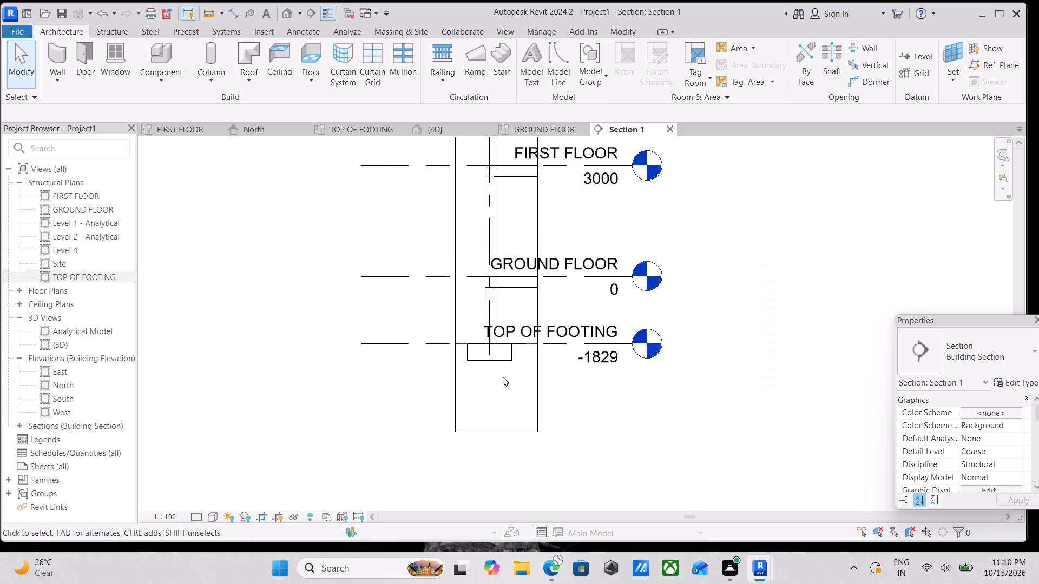
{"action": "scroll", "coordinate": [503, 377], "scroll_direction": "up", "scroll_amount": 6}
{"action": "middle_click_drag", "start_coordinate": [493, 369], "coordinate": [530, 426]}
{"action": "scroll", "coordinate": [522, 290], "scroll_direction": "down", "scroll_amount": 2}
{"action": "middle_click_drag", "start_coordinate": [522, 290], "coordinate": [557, 390]}
{"action": "scroll", "coordinate": [562, 214], "scroll_direction": "down", "scroll_amount": 2}
{"action": "middle_click_drag", "start_coordinate": [562, 214], "coordinate": [565, 251]}
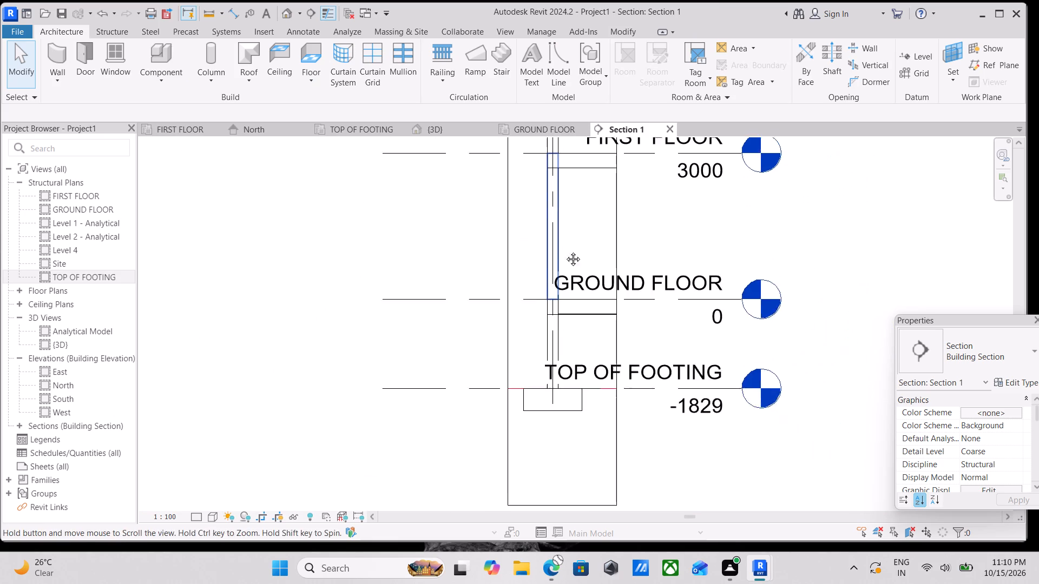
{"action": "middle_click_drag", "start_coordinate": [565, 251], "coordinate": [565, 283]}
{"action": "scroll", "coordinate": [546, 148], "scroll_direction": "down", "scroll_amount": 2}
{"action": "middle_click_drag", "start_coordinate": [546, 148], "coordinate": [559, 247]}
Lower the top of the section's crop region to just above the TOP OF FOOTING level, leaving the footing and column stub.
{"action": "left_click", "coordinate": [544, 146]}
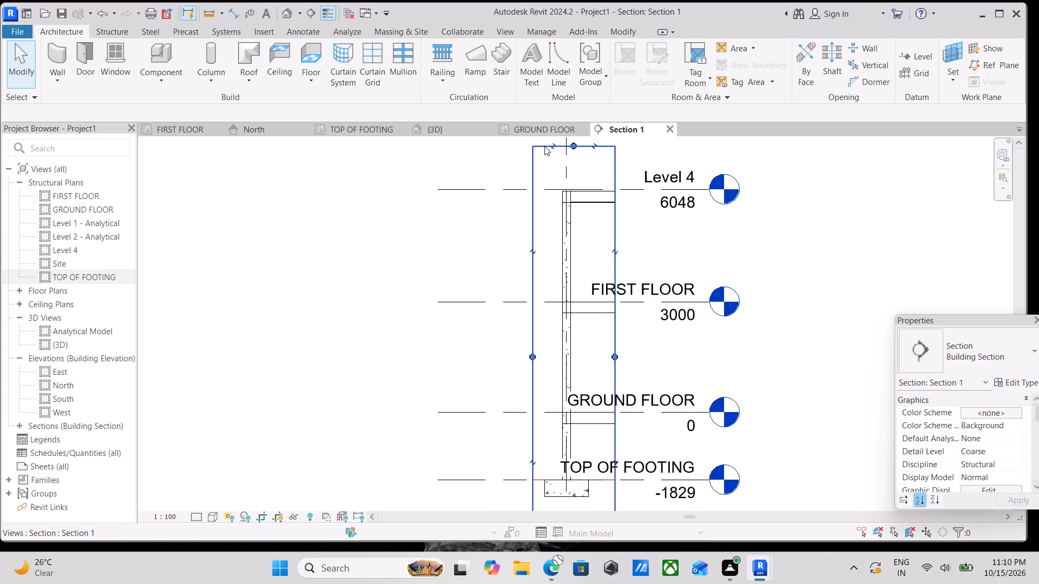
{"action": "left_click_drag", "start_coordinate": [570, 144], "coordinate": [584, 348]}
{"action": "scroll", "coordinate": [584, 348], "scroll_direction": "down", "scroll_amount": 3}
{"action": "middle_click_drag", "start_coordinate": [584, 348], "coordinate": [593, 296]}
{"action": "scroll", "coordinate": [596, 318], "scroll_direction": "up", "scroll_amount": 3}
{"action": "middle_click_drag", "start_coordinate": [595, 316], "coordinate": [594, 269]}
{"action": "scroll", "coordinate": [594, 268], "scroll_direction": "up", "scroll_amount": 1}
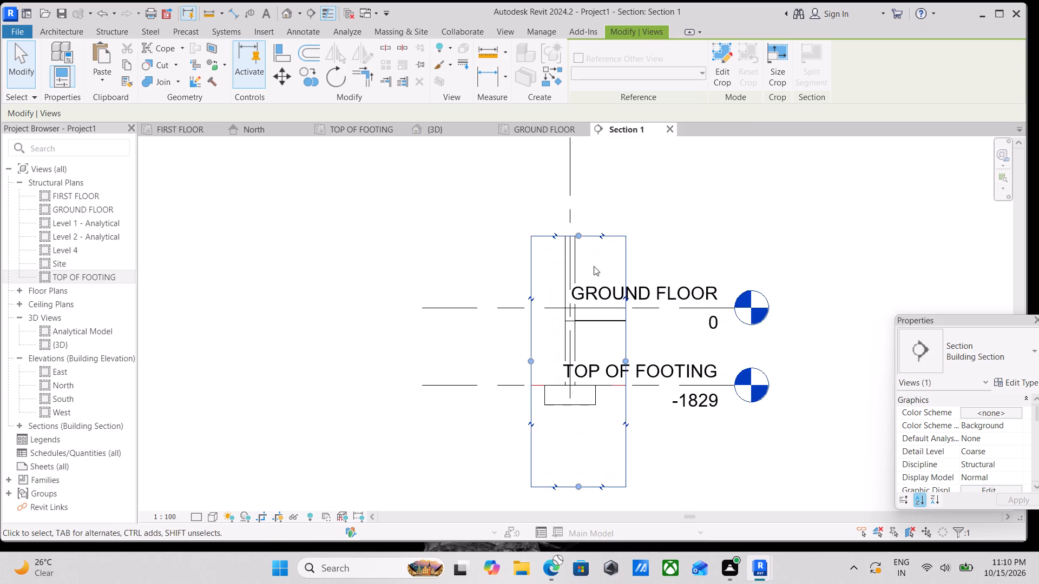
{"action": "scroll", "coordinate": [579, 247], "scroll_direction": "up", "scroll_amount": 3}
{"action": "left_click_drag", "start_coordinate": [577, 231], "coordinate": [585, 412]}
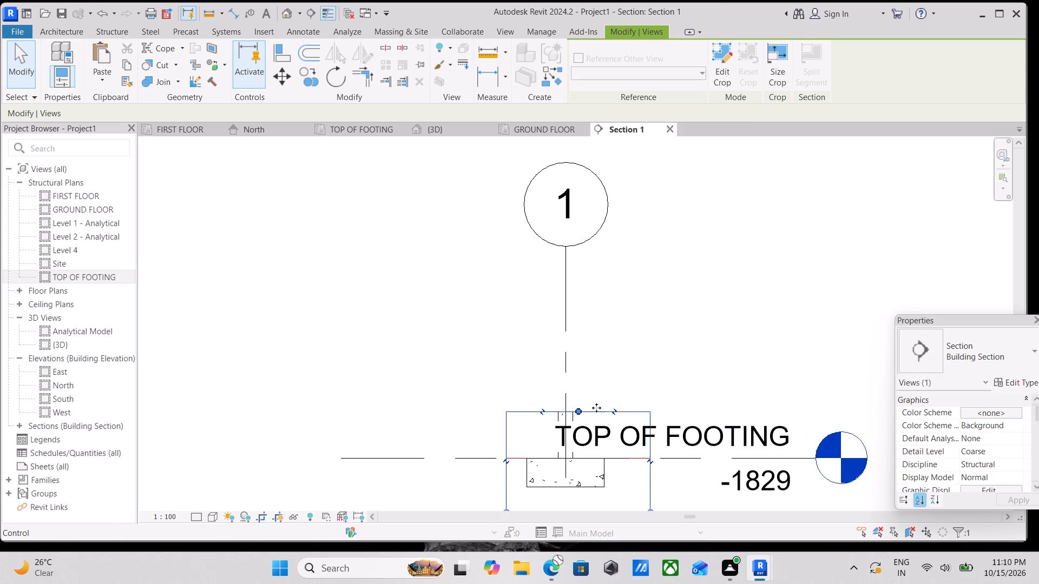
{"action": "middle_click_drag", "start_coordinate": [643, 382], "coordinate": [643, 347]}
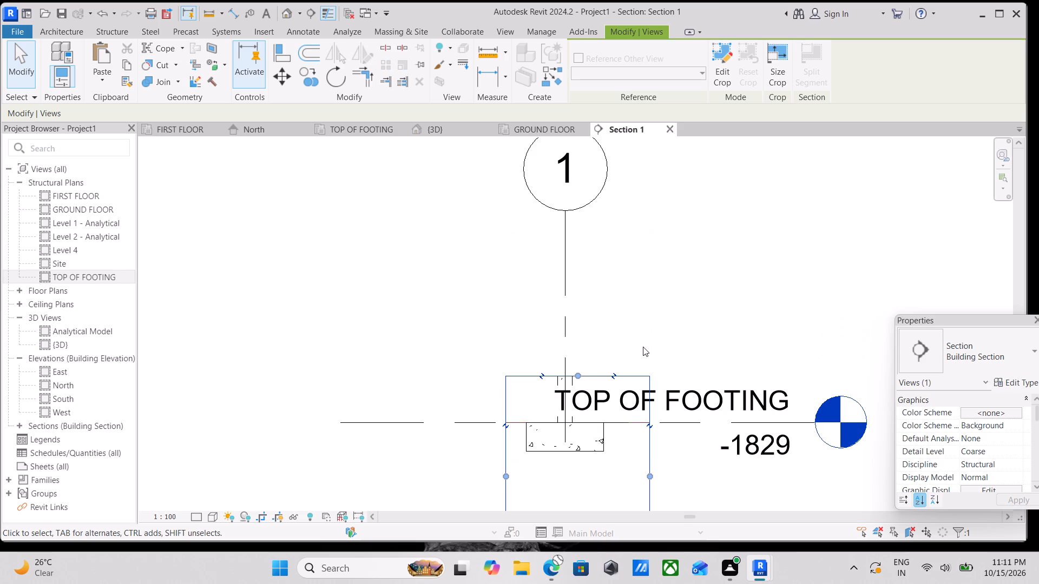
Extend the TOP OF FOOTING level line in the section so its head and label sit well clear of the footing.
{"action": "scroll", "coordinate": [693, 429], "scroll_direction": "up", "scroll_amount": 1}
{"action": "scroll", "coordinate": [713, 406], "scroll_direction": "down", "scroll_amount": 3}
{"action": "middle_click_drag", "start_coordinate": [712, 404], "coordinate": [612, 336]}
{"action": "scroll", "coordinate": [612, 337], "scroll_direction": "up", "scroll_amount": 1}
{"action": "scroll", "coordinate": [682, 384], "scroll_direction": "up", "scroll_amount": 4}
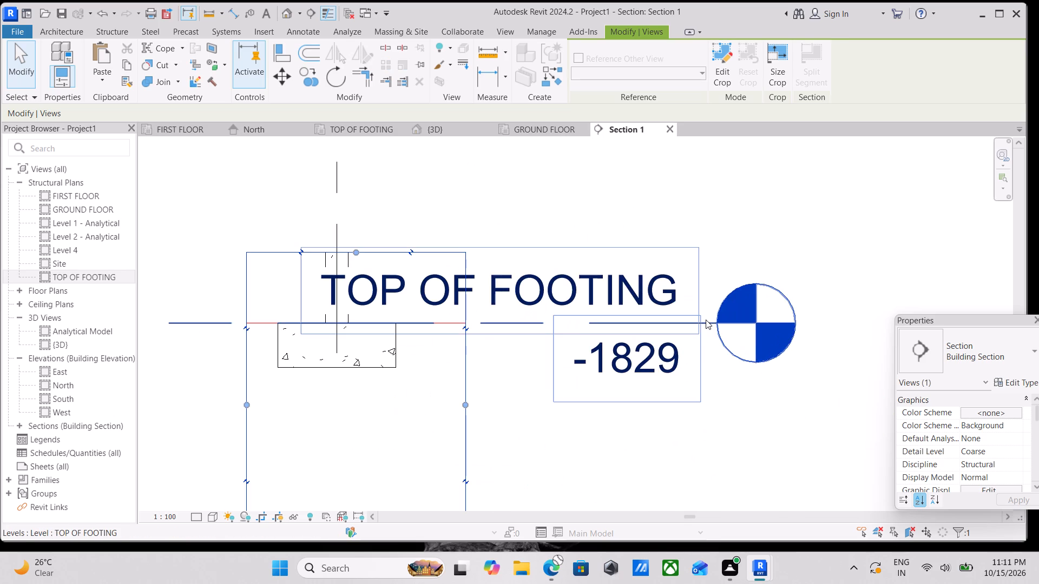
{"action": "left_click", "coordinate": [707, 320]}
{"action": "left_click_drag", "start_coordinate": [716, 321], "coordinate": [805, 316]}
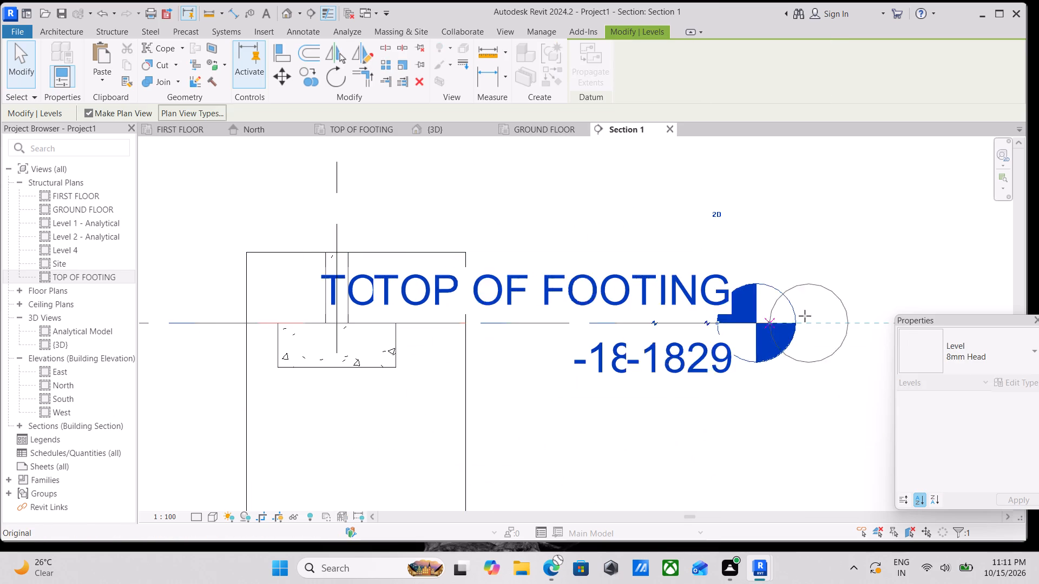
{"action": "left_click_drag", "start_coordinate": [805, 316], "coordinate": [814, 315]}
{"action": "scroll", "coordinate": [814, 315], "scroll_direction": "down", "scroll_amount": 1}
{"action": "middle_click_drag", "start_coordinate": [814, 315], "coordinate": [619, 303]}
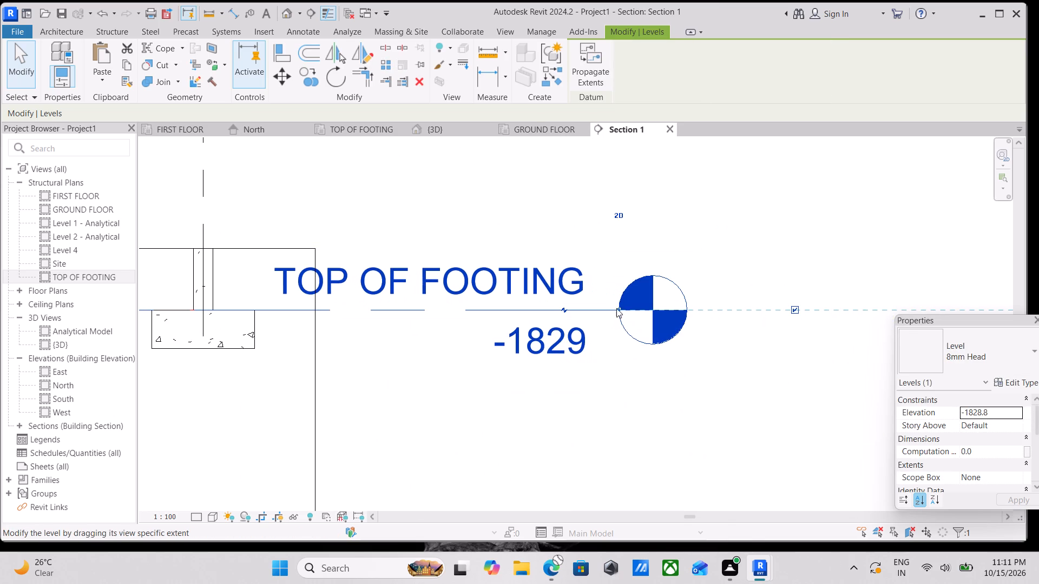
{"action": "left_click_drag", "start_coordinate": [617, 308], "coordinate": [1038, 302]}
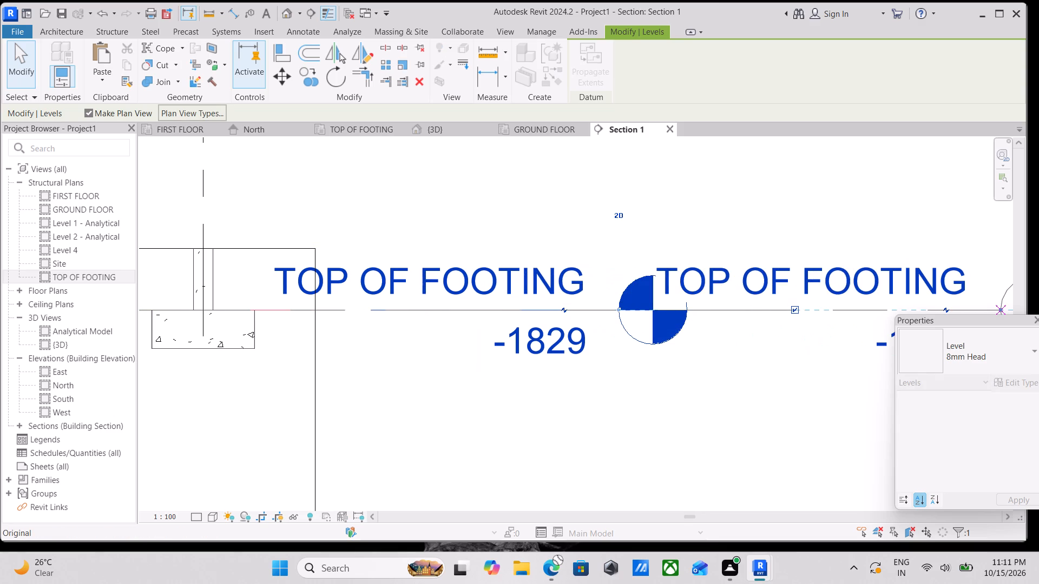
{"action": "scroll", "coordinate": [1038, 302], "scroll_direction": "down", "scroll_amount": 3}
{"action": "scroll", "coordinate": [928, 301], "scroll_direction": "down", "scroll_amount": 1}
{"action": "middle_click_drag", "start_coordinate": [927, 301], "coordinate": [623, 289]}
{"action": "scroll", "coordinate": [787, 288], "scroll_direction": "down", "scroll_amount": 4}
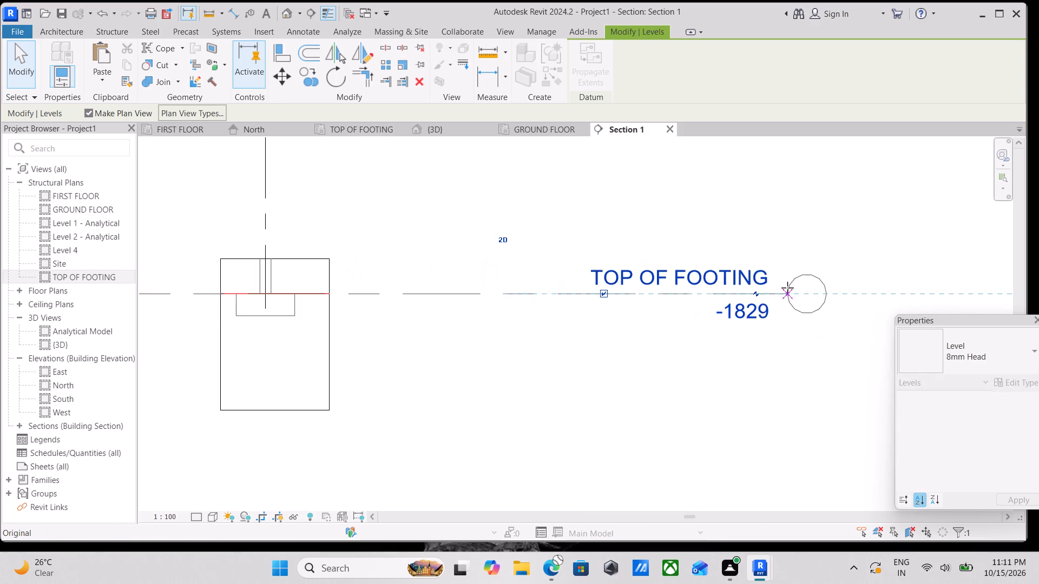
{"action": "scroll", "coordinate": [787, 288], "scroll_direction": "down", "scroll_amount": 4}
{"action": "left_click", "coordinate": [943, 282]}
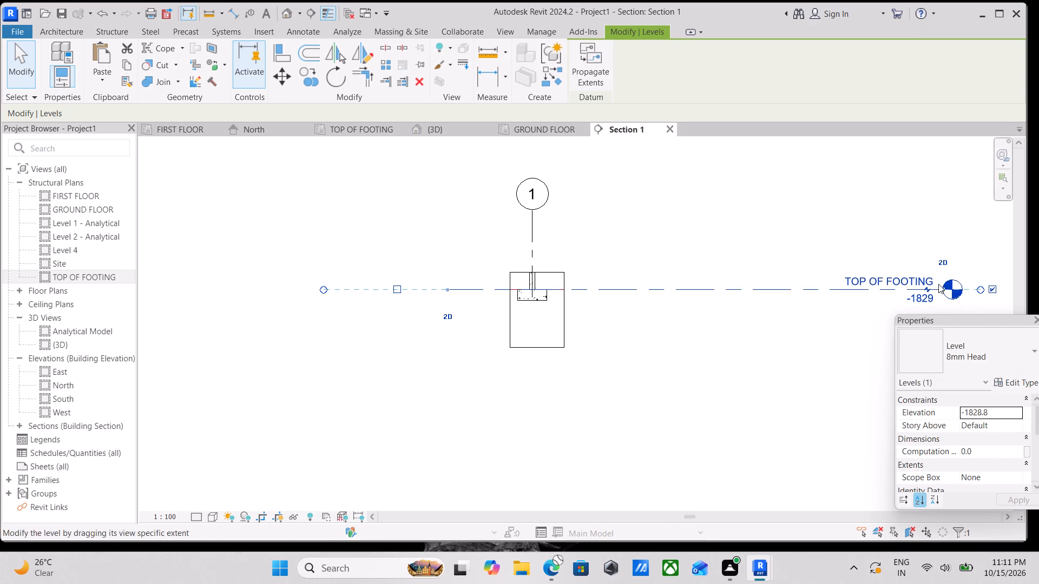
Raise the bottom edge of the section's crop region to just below the underside of the footing.
{"action": "scroll", "coordinate": [588, 250], "scroll_direction": "up", "scroll_amount": 13}
{"action": "scroll", "coordinate": [517, 325], "scroll_direction": "down", "scroll_amount": 2}
{"action": "middle_click_drag", "start_coordinate": [517, 321], "coordinate": [537, 287]}
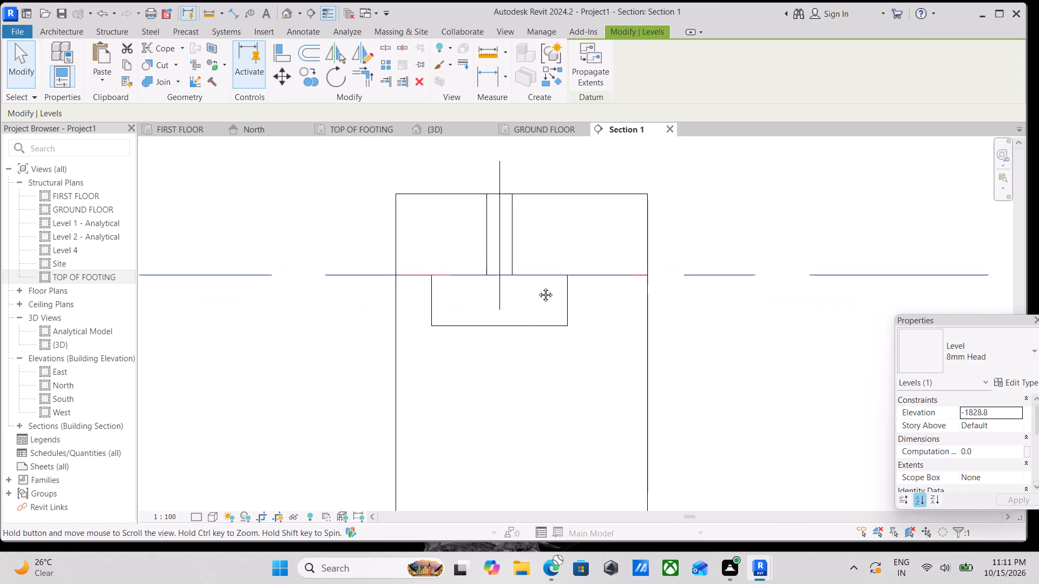
{"action": "middle_click_drag", "start_coordinate": [537, 287], "coordinate": [595, 245]}
{"action": "key", "text": "Escape"}
{"action": "left_click", "coordinate": [456, 368]}
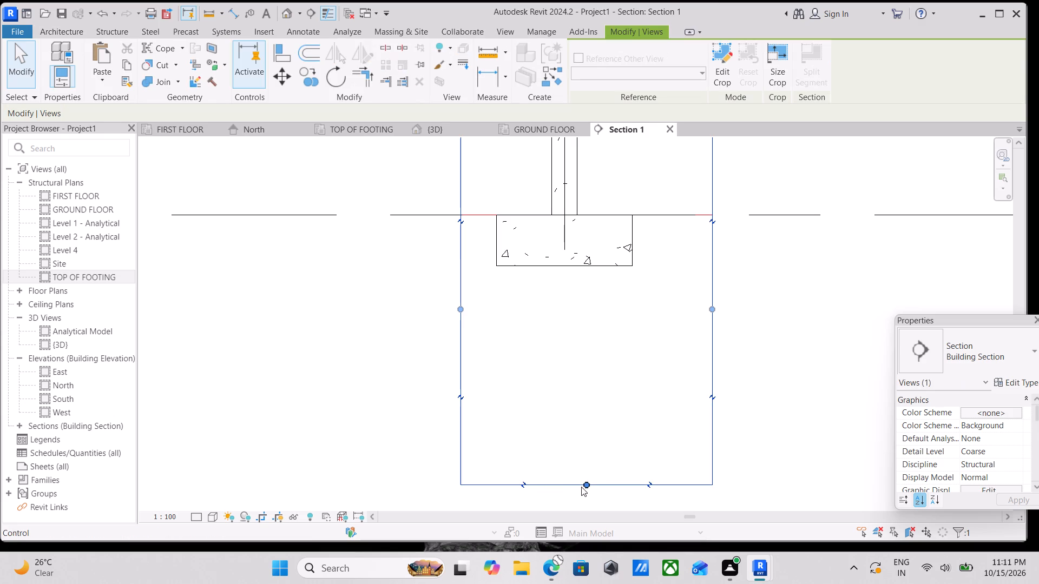
{"action": "left_click_drag", "start_coordinate": [581, 487], "coordinate": [596, 316]}
{"action": "middle_click_drag", "start_coordinate": [596, 316], "coordinate": [599, 343]}
{"action": "scroll", "coordinate": [598, 333], "scroll_direction": "up", "scroll_amount": 1}
{"action": "middle_click_drag", "start_coordinate": [599, 343], "coordinate": [603, 363]}
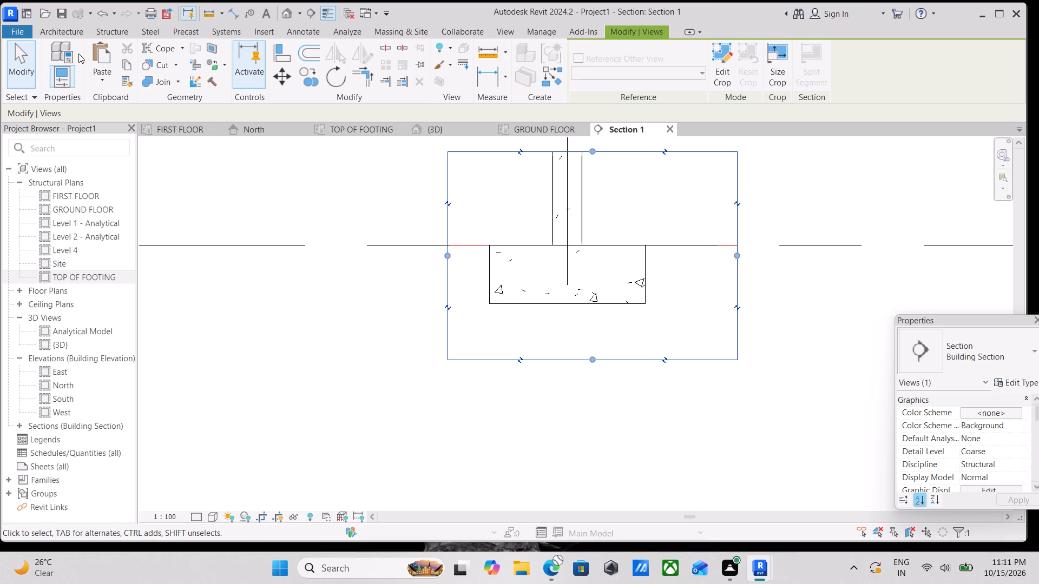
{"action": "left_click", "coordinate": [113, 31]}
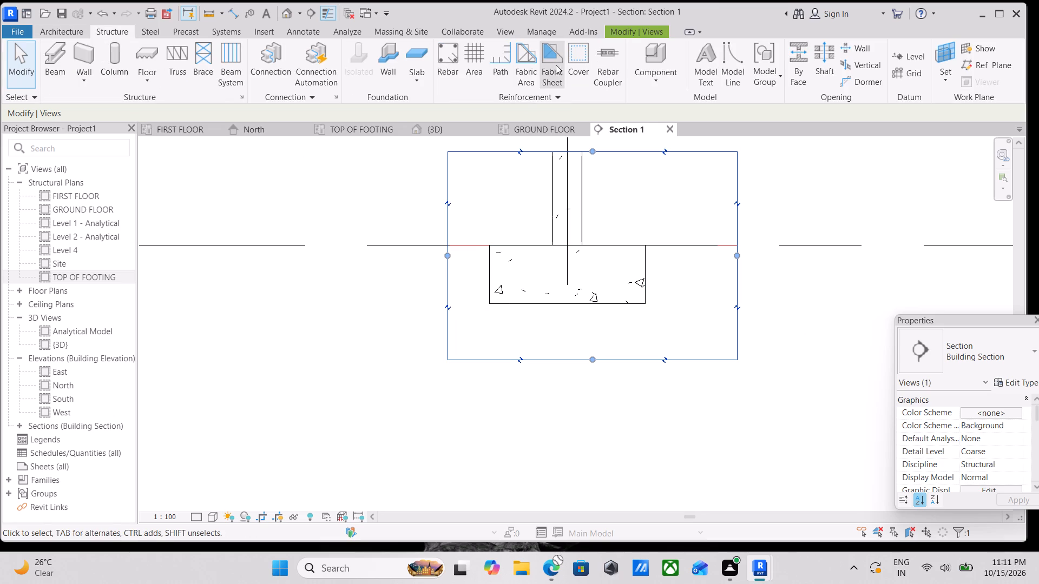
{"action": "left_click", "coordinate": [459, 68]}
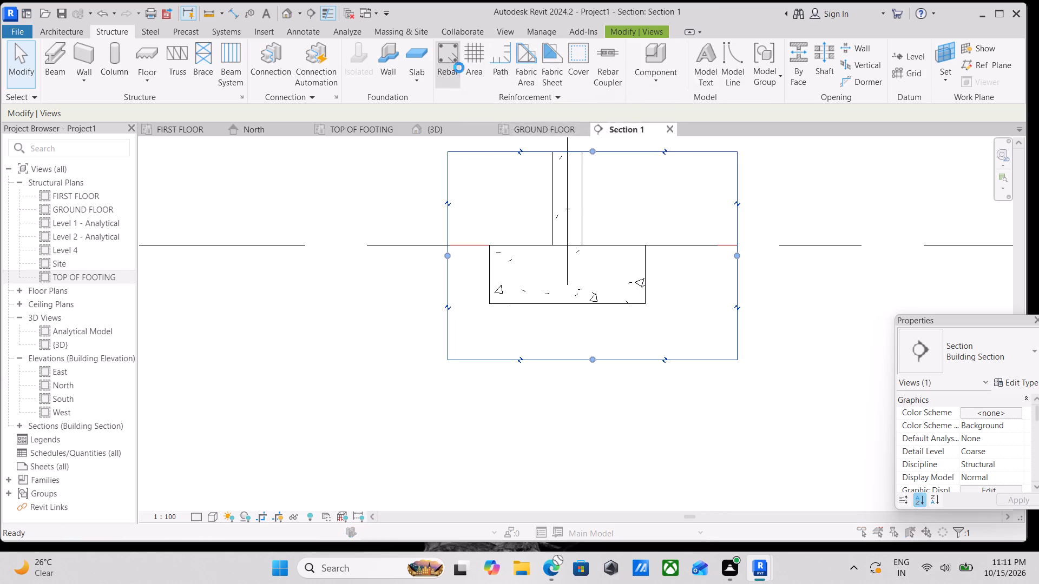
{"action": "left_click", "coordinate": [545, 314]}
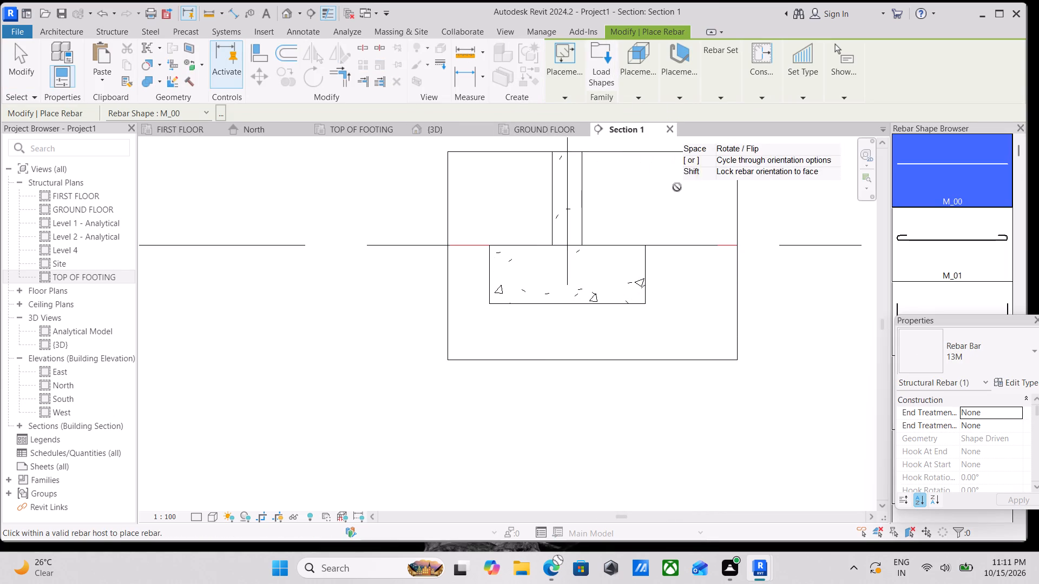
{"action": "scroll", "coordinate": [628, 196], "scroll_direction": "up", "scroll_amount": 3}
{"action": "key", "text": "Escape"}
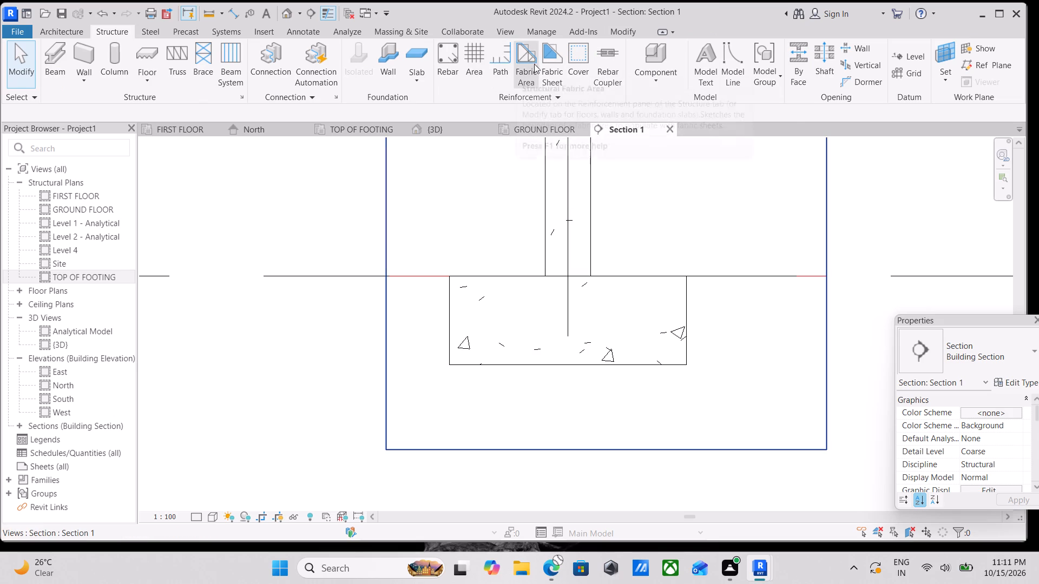
Review the project's rebar cover settings, including the cover for Exterior - 10M to 16M.
{"action": "left_click", "coordinate": [578, 67]}
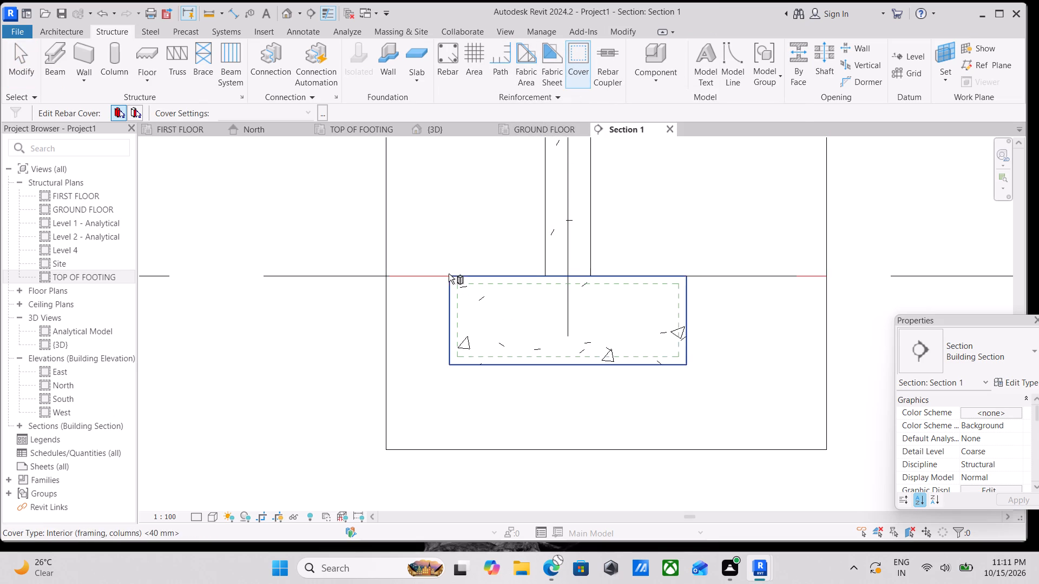
{"action": "left_click", "coordinate": [319, 115]}
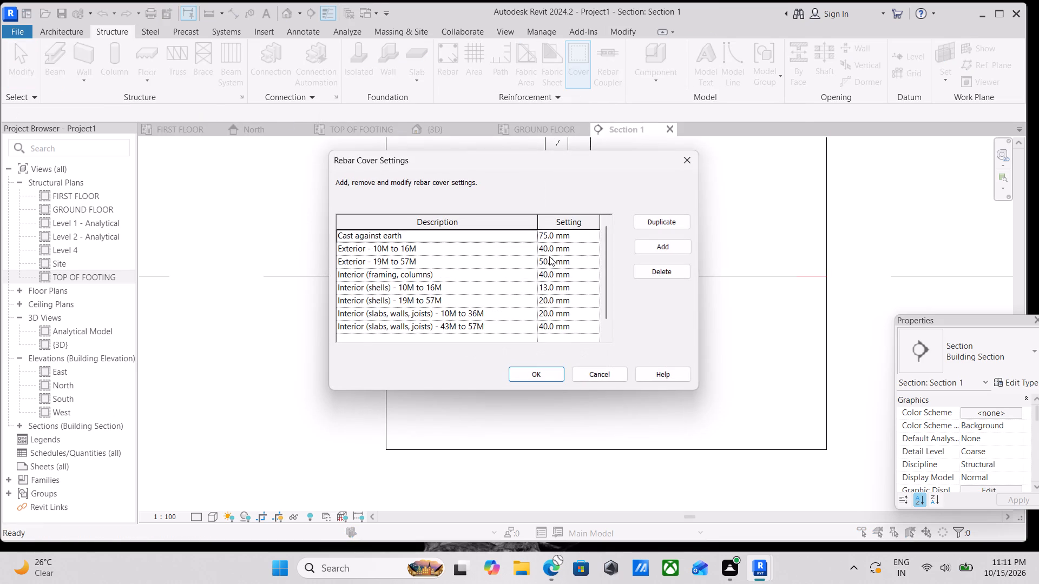
{"action": "left_click", "coordinate": [551, 248]}
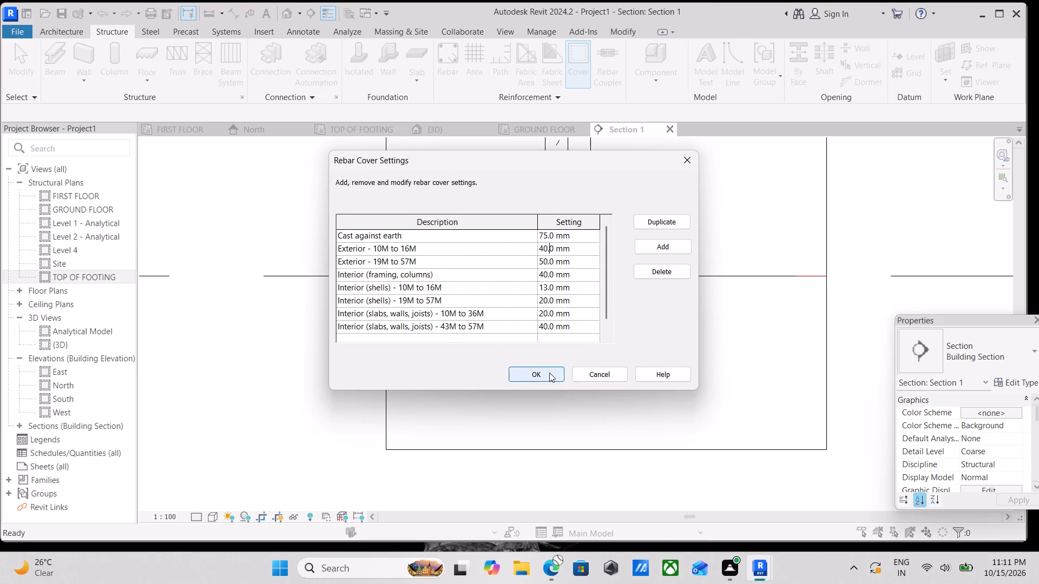
{"action": "left_click", "coordinate": [549, 373]}
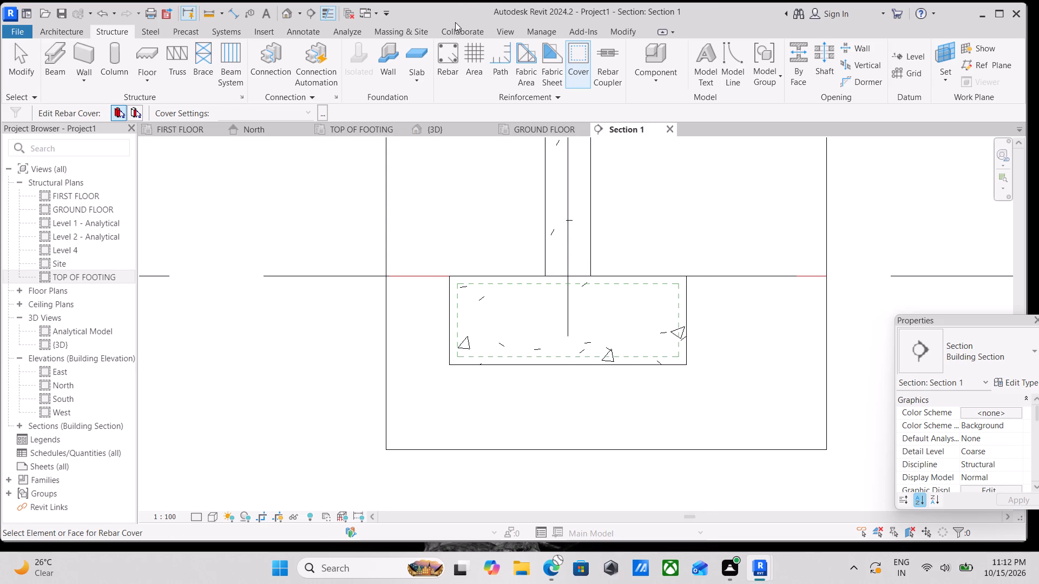
Place two 13M rebars of shape M_02 in the footing section, one along the bottom cover and one along the top.
{"action": "scroll", "coordinate": [597, 309], "scroll_direction": "up", "scroll_amount": 1}
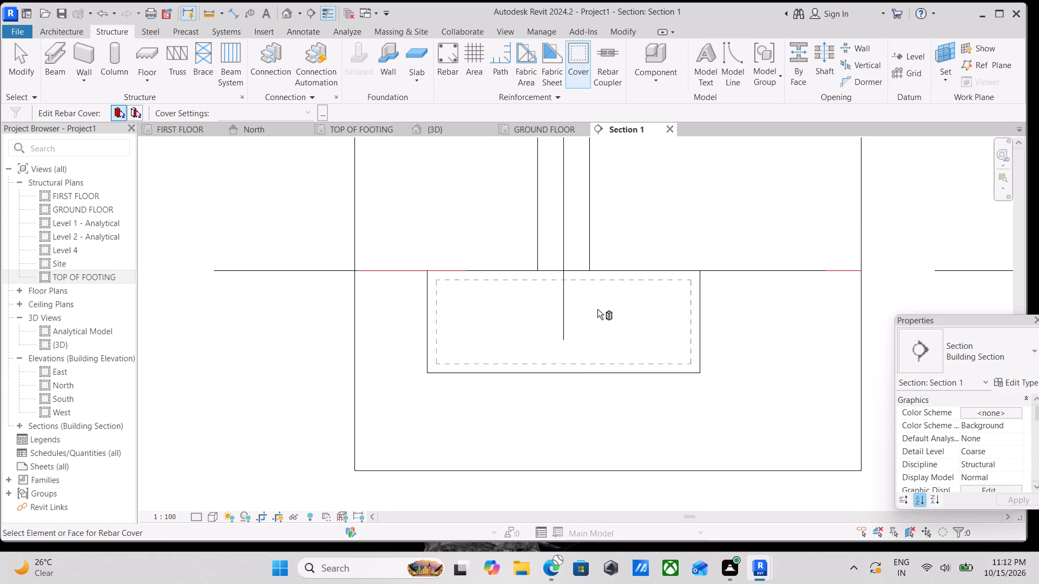
{"action": "scroll", "coordinate": [597, 309], "scroll_direction": "up", "scroll_amount": 2}
{"action": "middle_click_drag", "start_coordinate": [542, 229], "coordinate": [649, 337]}
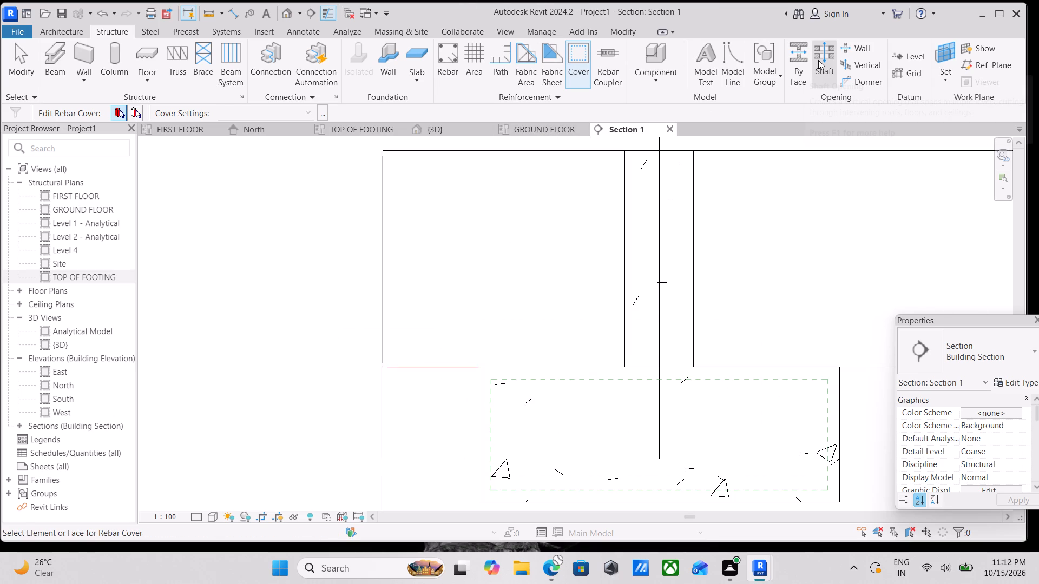
{"action": "left_click", "coordinate": [448, 62]}
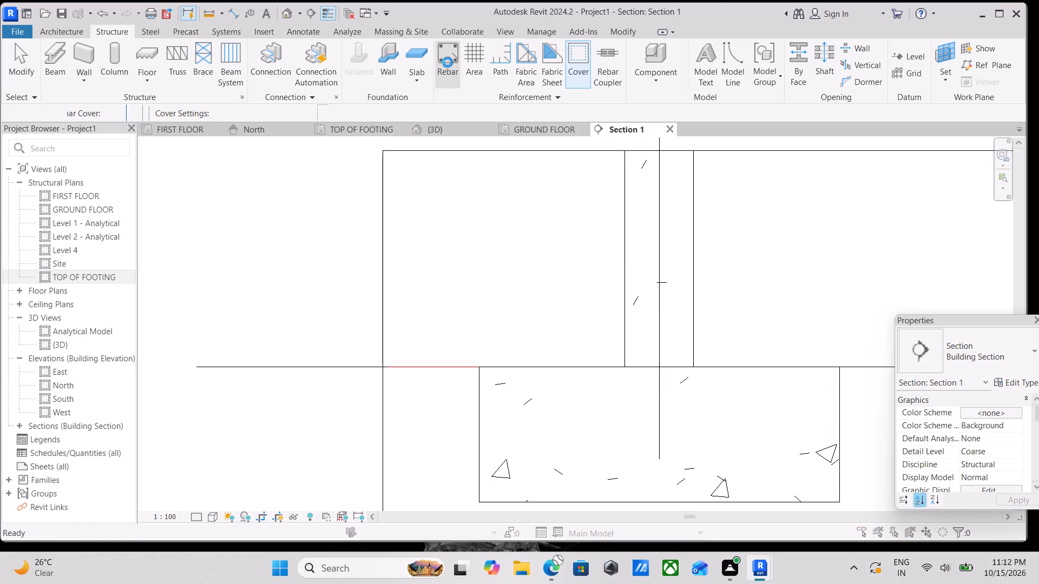
{"action": "left_click", "coordinate": [536, 315]}
{"action": "scroll", "coordinate": [569, 343], "scroll_direction": "down", "scroll_amount": 3}
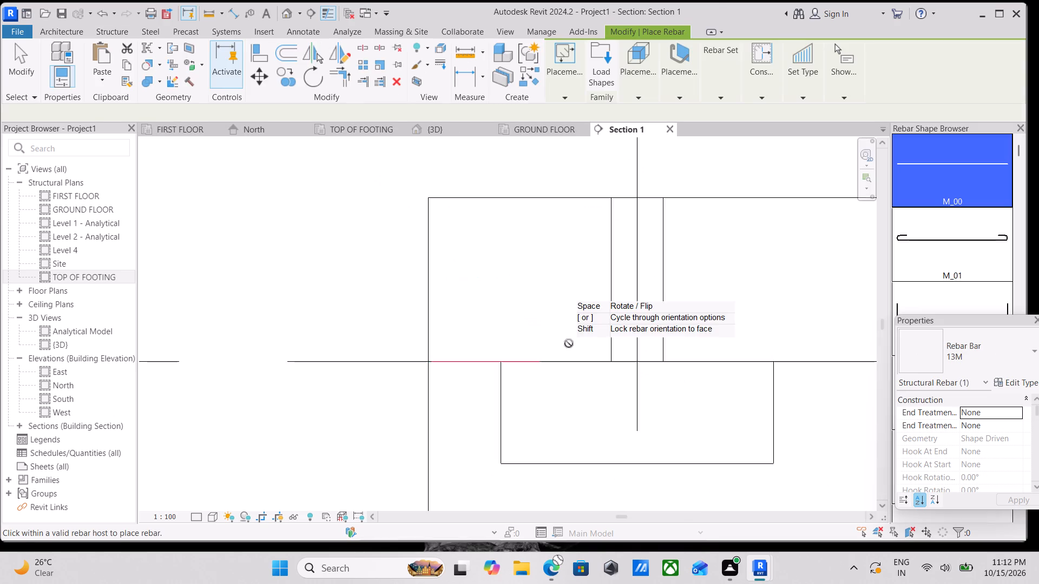
{"action": "scroll", "coordinate": [615, 420], "scroll_direction": "down", "scroll_amount": 1}
{"action": "middle_click_drag", "start_coordinate": [614, 416], "coordinate": [551, 334]}
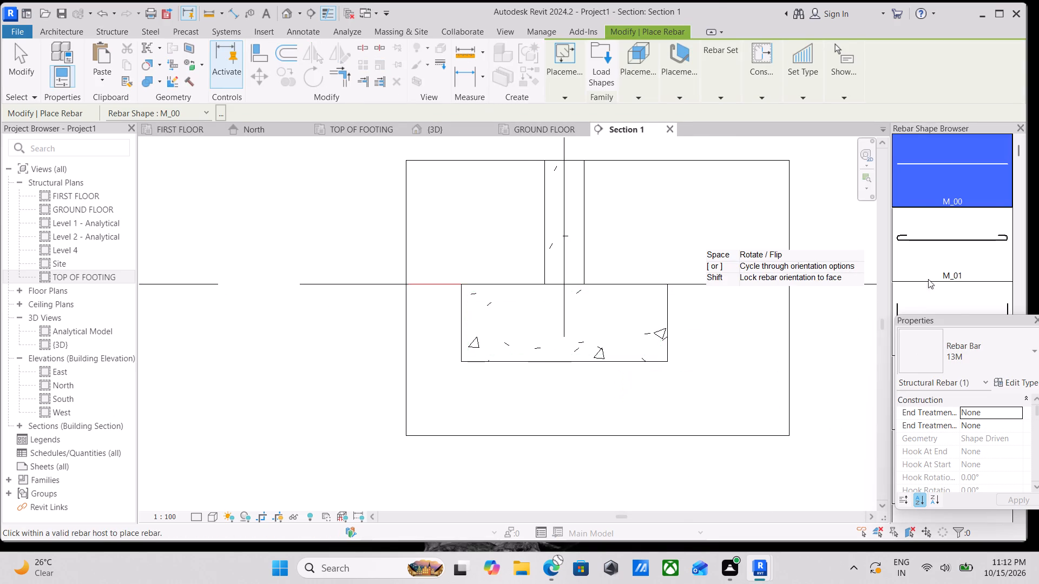
{"action": "scroll", "coordinate": [962, 264], "scroll_direction": "down", "scroll_amount": 2}
{"action": "left_click", "coordinate": [962, 251]}
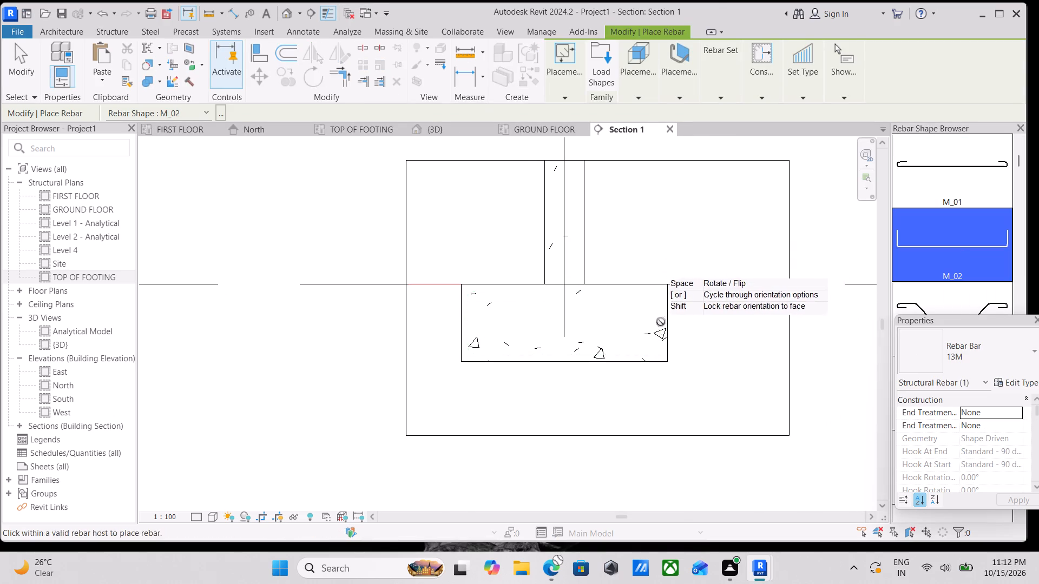
{"action": "scroll", "coordinate": [543, 341], "scroll_direction": "up", "scroll_amount": 5}
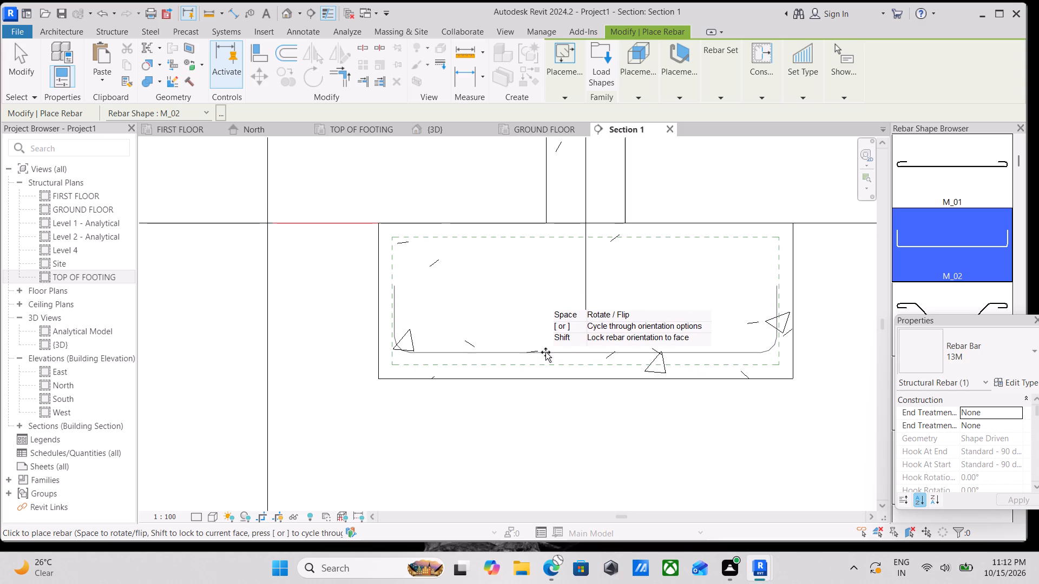
{"action": "left_click", "coordinate": [545, 352]}
{"action": "left_click", "coordinate": [560, 237]}
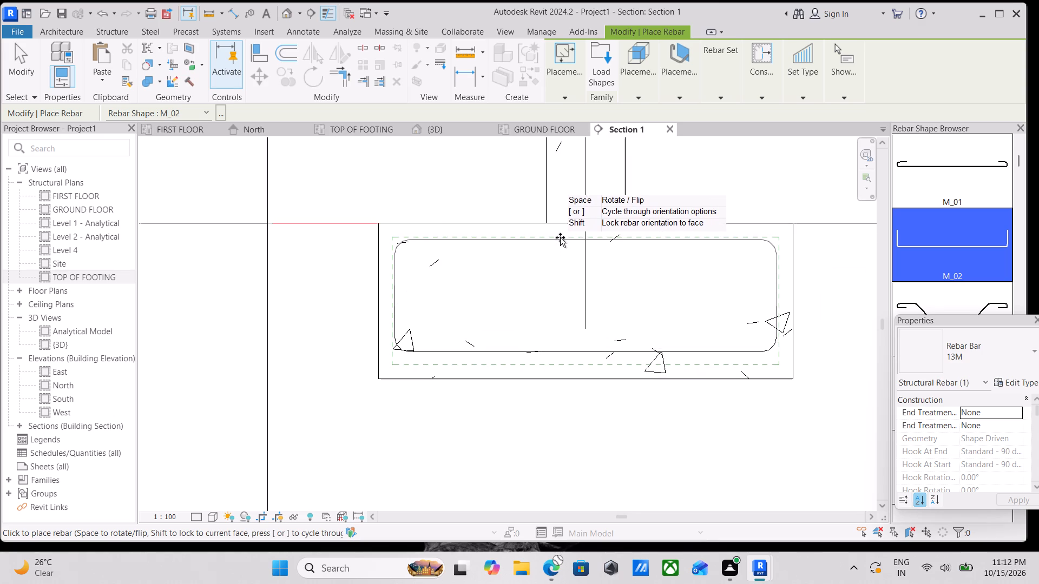
{"action": "scroll", "coordinate": [572, 391], "scroll_direction": "up", "scroll_amount": 3}
{"action": "key", "text": "Escape"}
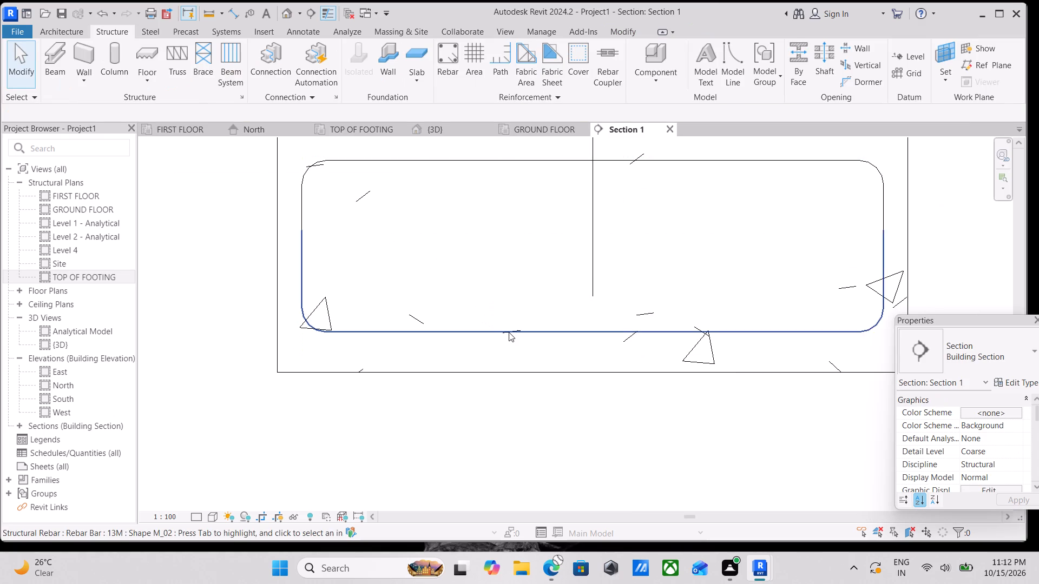
Set the section view's detail level to Fine.
{"action": "left_click", "coordinate": [207, 521]}
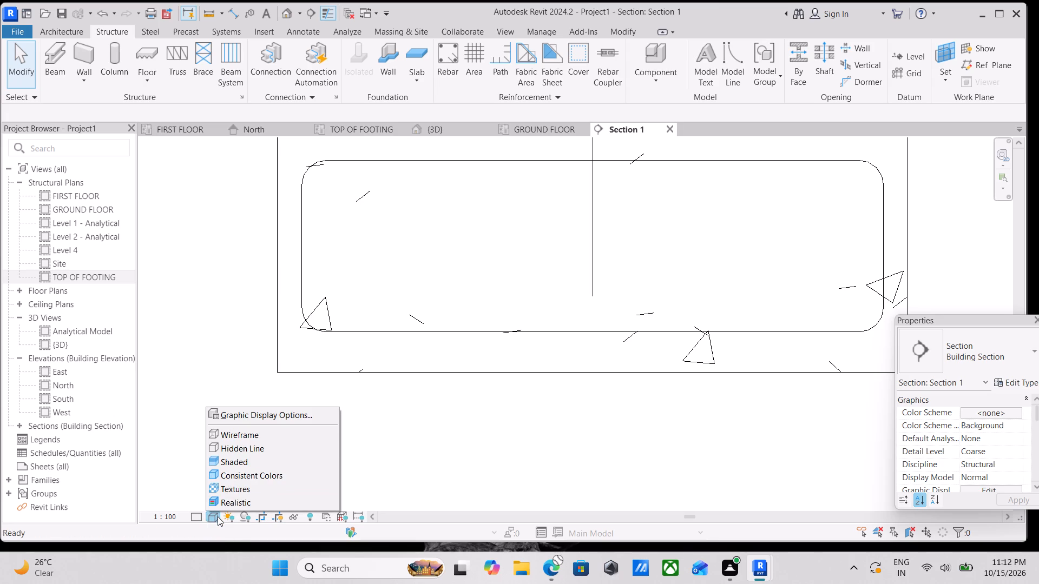
{"action": "key", "text": "Escape"}
{"action": "left_click", "coordinate": [212, 512]}
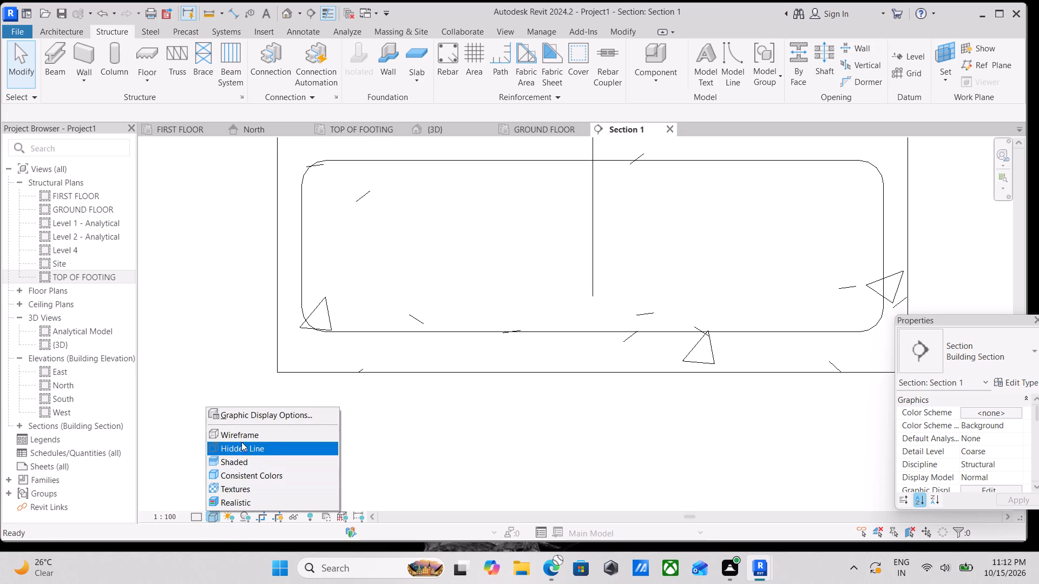
{"action": "key", "text": "Escape"}
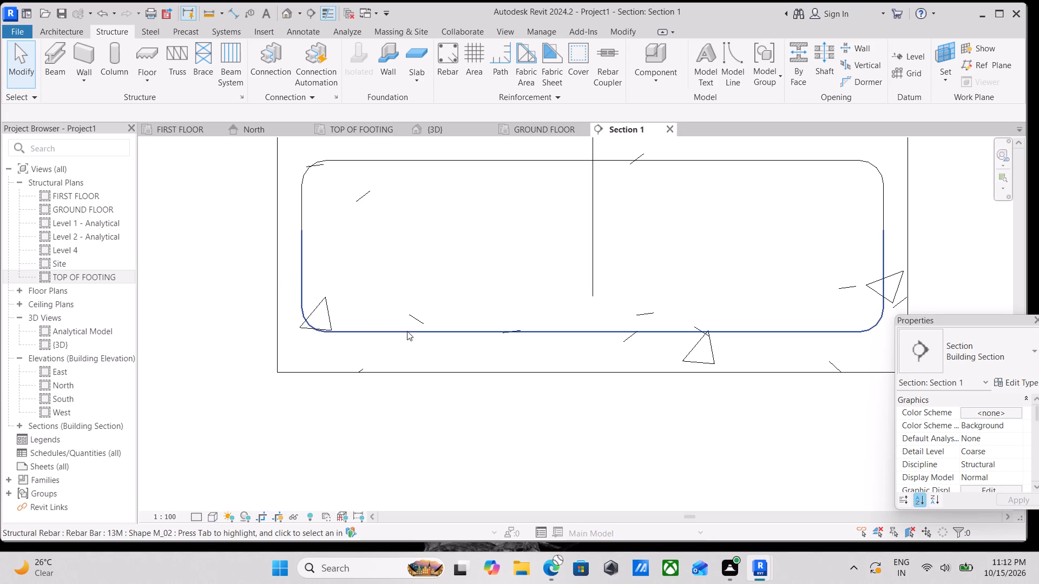
{"action": "left_click", "coordinate": [407, 331]}
{"action": "key", "text": "Escape"}
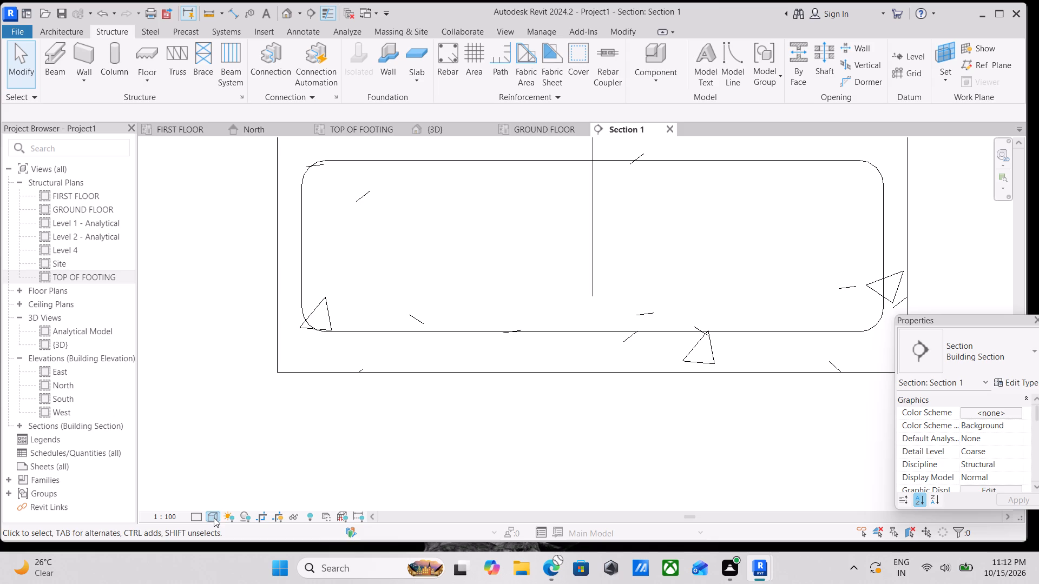
{"action": "left_click", "coordinate": [214, 517]}
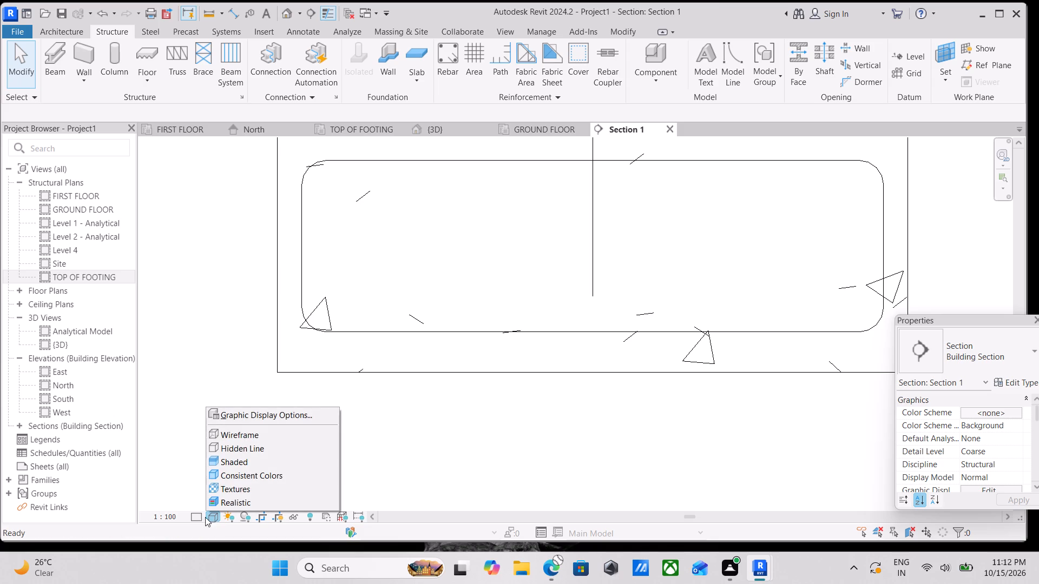
{"action": "left_click", "coordinate": [198, 516]}
{"action": "left_click", "coordinate": [205, 507]}
Move both legs of the bottom U-bar inward, inside the top bar's legs, making its base length B 1080 mm.
{"action": "middle_click_drag", "start_coordinate": [543, 315], "coordinate": [539, 336]}
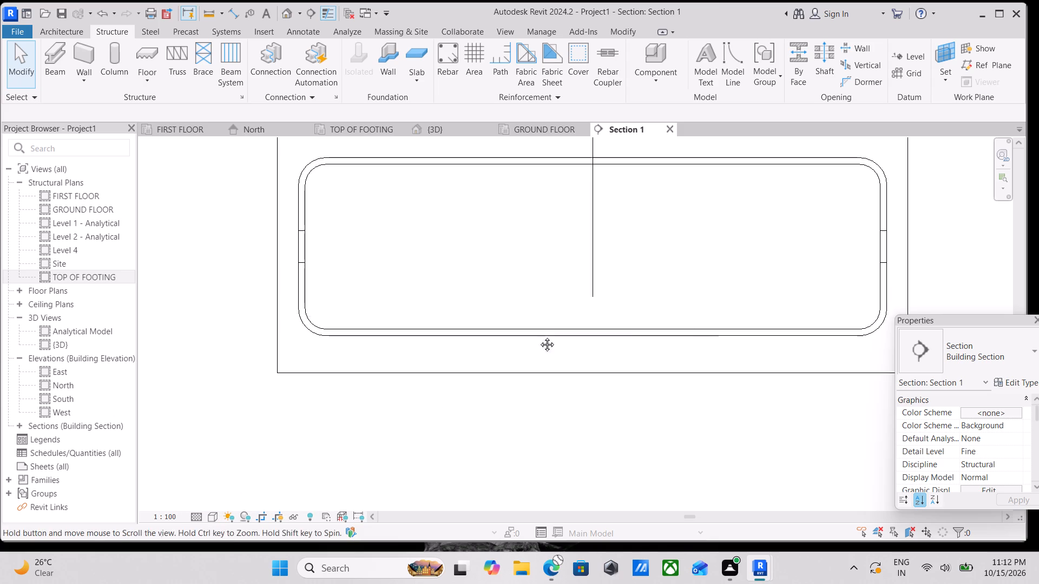
{"action": "middle_click_drag", "start_coordinate": [539, 336], "coordinate": [536, 347]}
{"action": "left_click", "coordinate": [529, 362]}
{"action": "left_click_drag", "start_coordinate": [293, 312], "coordinate": [304, 312]}
{"action": "middle_click_drag", "start_coordinate": [415, 302], "coordinate": [320, 316]}
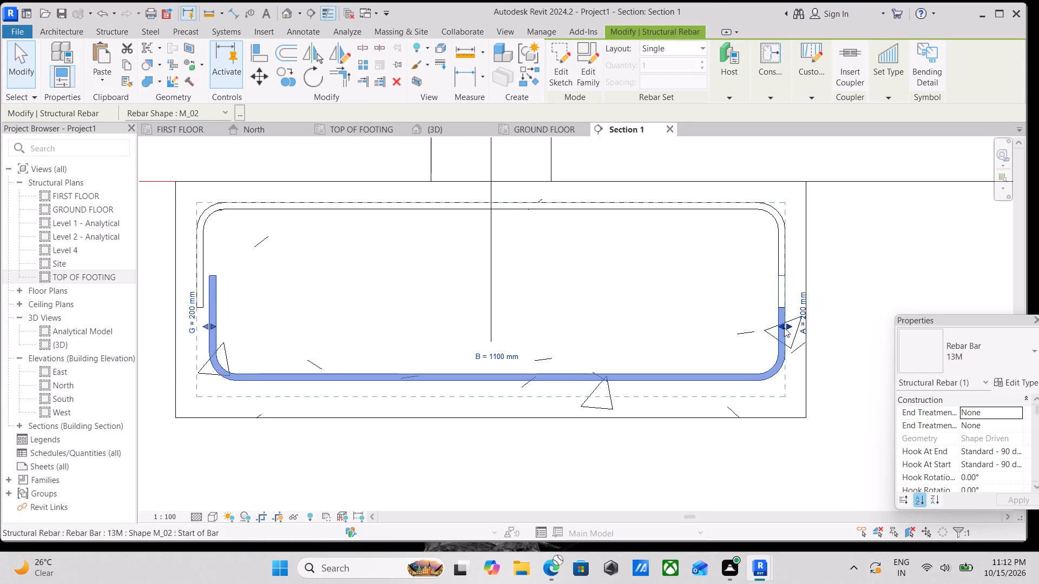
{"action": "left_click", "coordinate": [779, 328]}
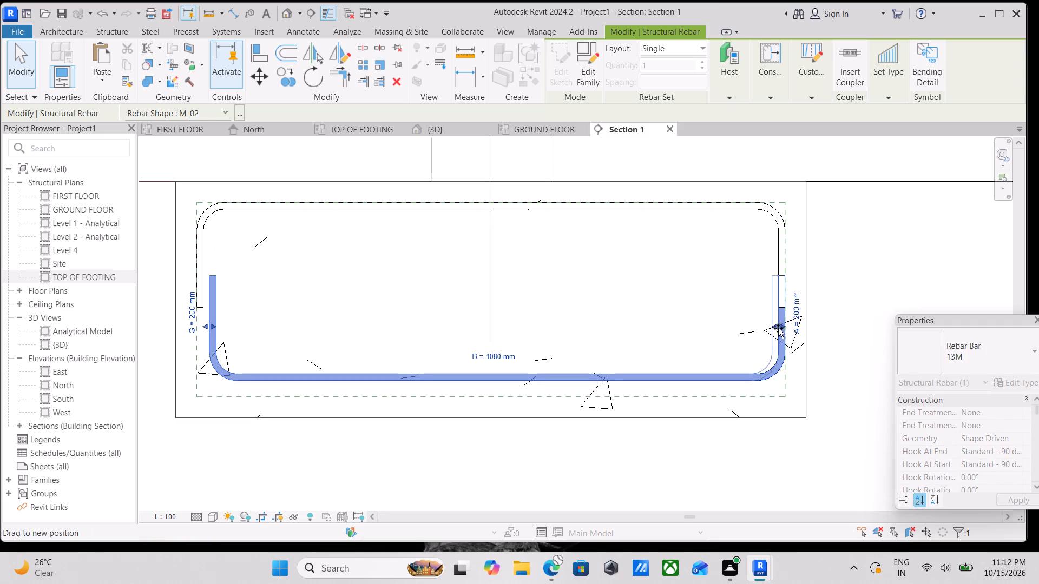
{"action": "key", "text": "Escape"}
Set the bottom U-bar's rebar set layout to Maximum Spacing with a spacing of 120 mm.
{"action": "scroll", "coordinate": [645, 387], "scroll_direction": "up", "scroll_amount": 2}
{"action": "left_click", "coordinate": [650, 378]}
{"action": "scroll", "coordinate": [651, 377], "scroll_direction": "down", "scroll_amount": 5}
{"action": "middle_click_drag", "start_coordinate": [657, 356], "coordinate": [686, 420]}
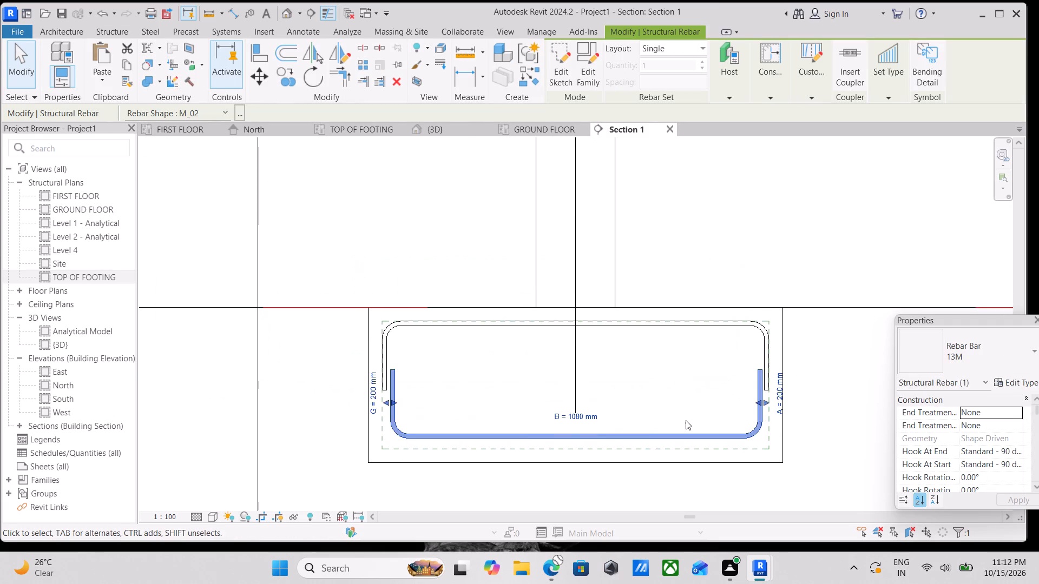
{"action": "left_click", "coordinate": [685, 50]}
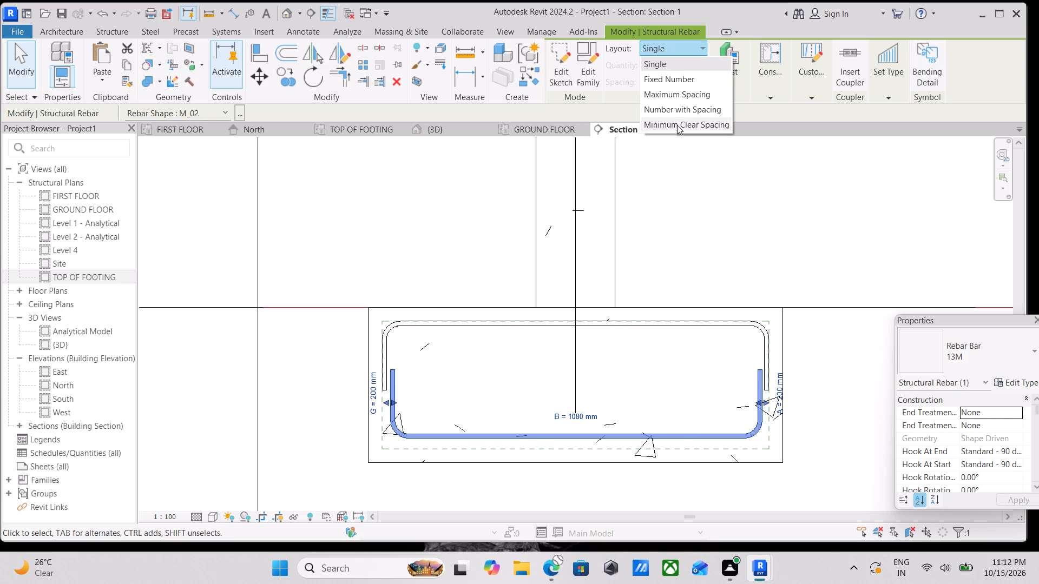
{"action": "left_click", "coordinate": [687, 90]}
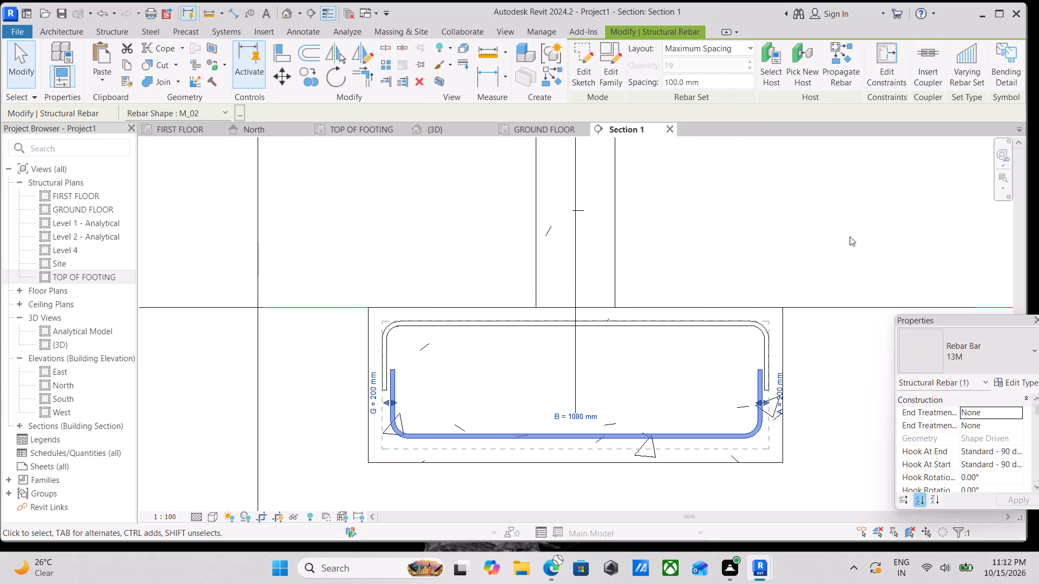
{"action": "left_click_drag", "start_coordinate": [712, 81], "coordinate": [659, 84]}
{"action": "type", "text": "120"}
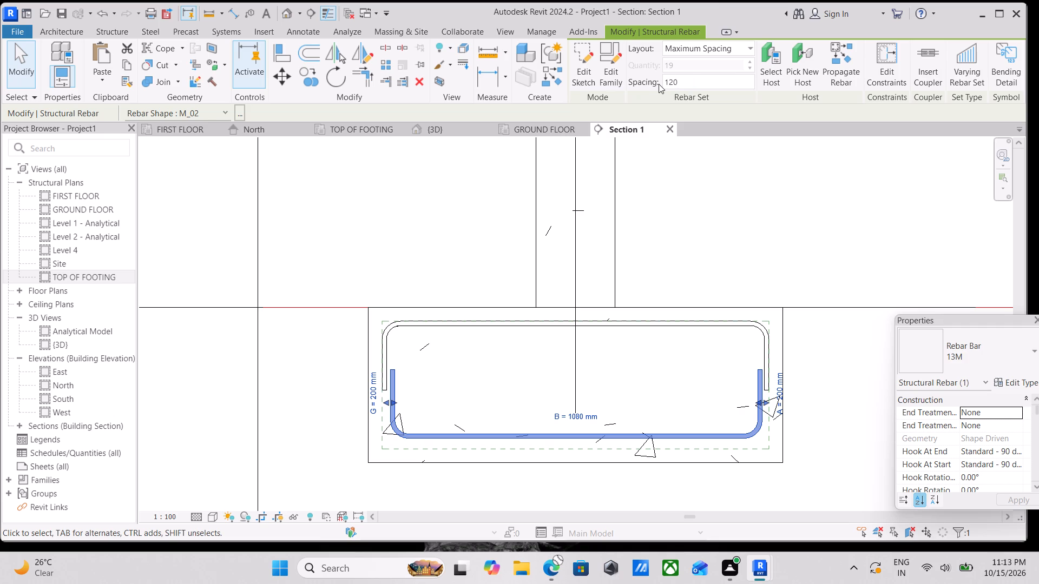
{"action": "type", "text": "MM"}
{"action": "key", "text": "Return"}
Set the top U-bar's rebar set layout to Maximum Spacing with a spacing of 120 mm.
{"action": "left_click", "coordinate": [532, 322]}
{"action": "left_click", "coordinate": [687, 49]}
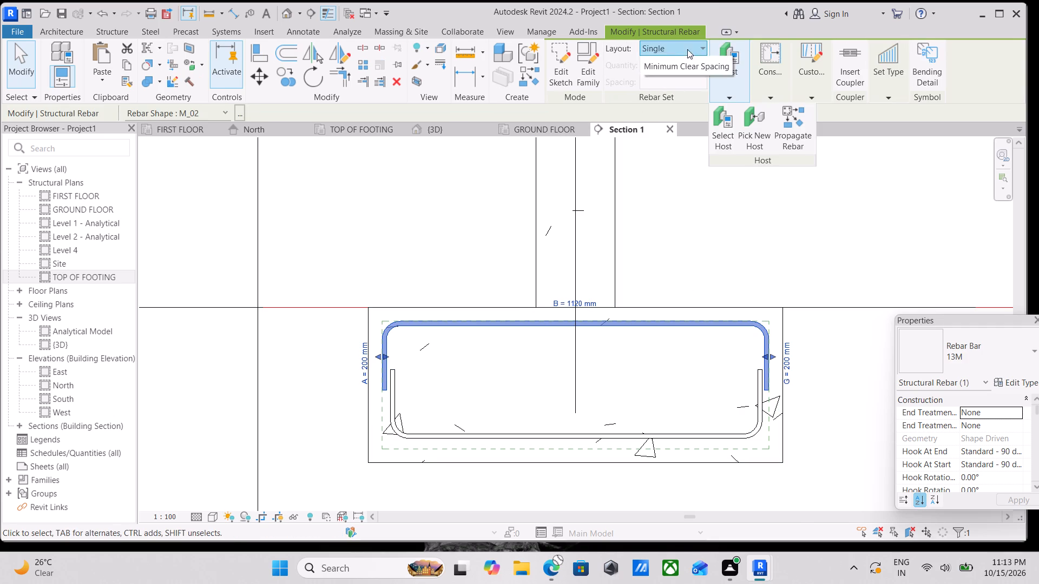
{"action": "left_click", "coordinate": [692, 96]}
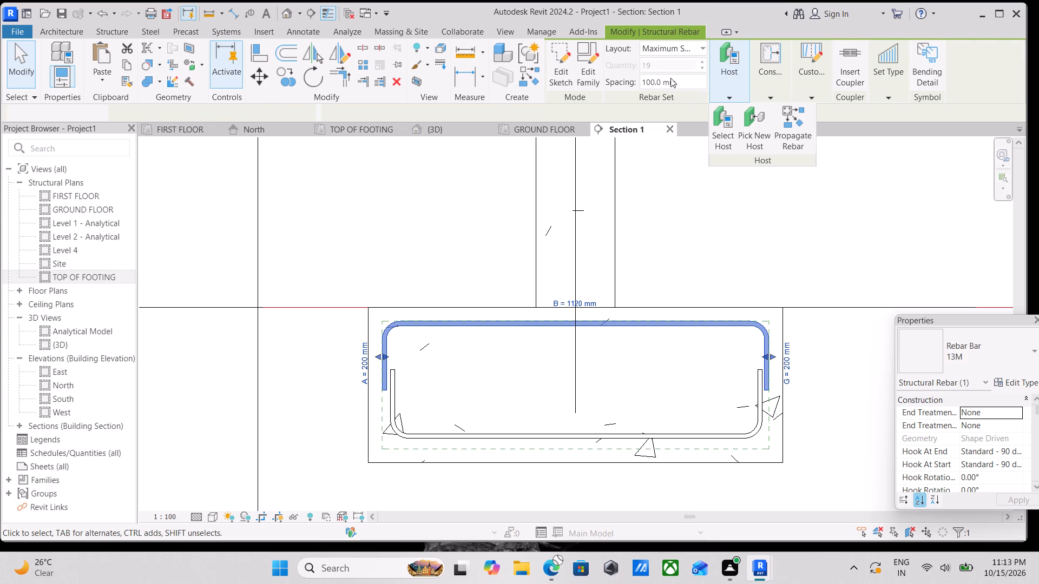
{"action": "left_click_drag", "start_coordinate": [701, 84], "coordinate": [620, 82]}
{"action": "type", "text": "120"}
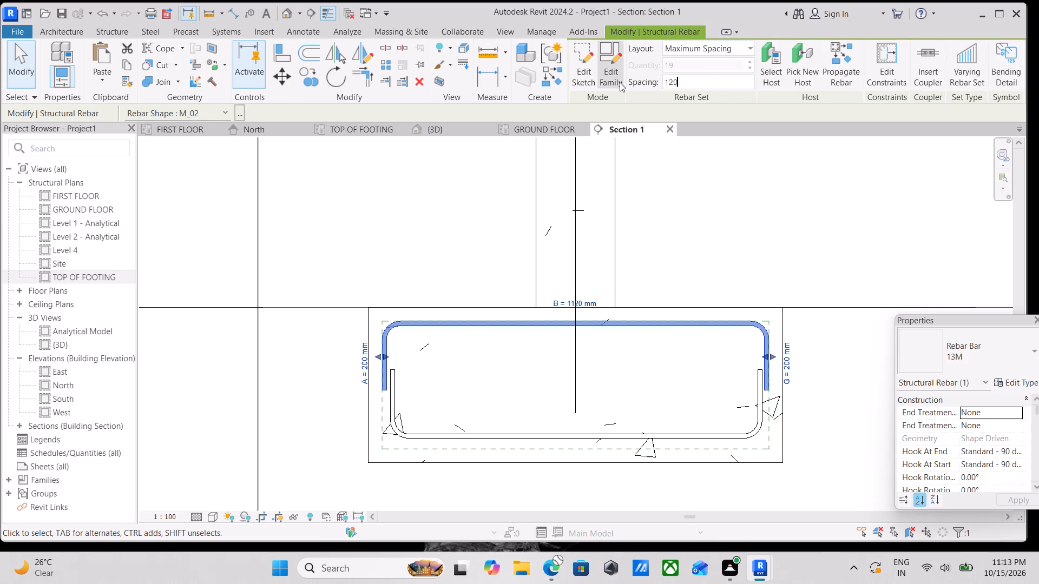
{"action": "type", "text": "MM"}
{"action": "key", "text": "Return"}
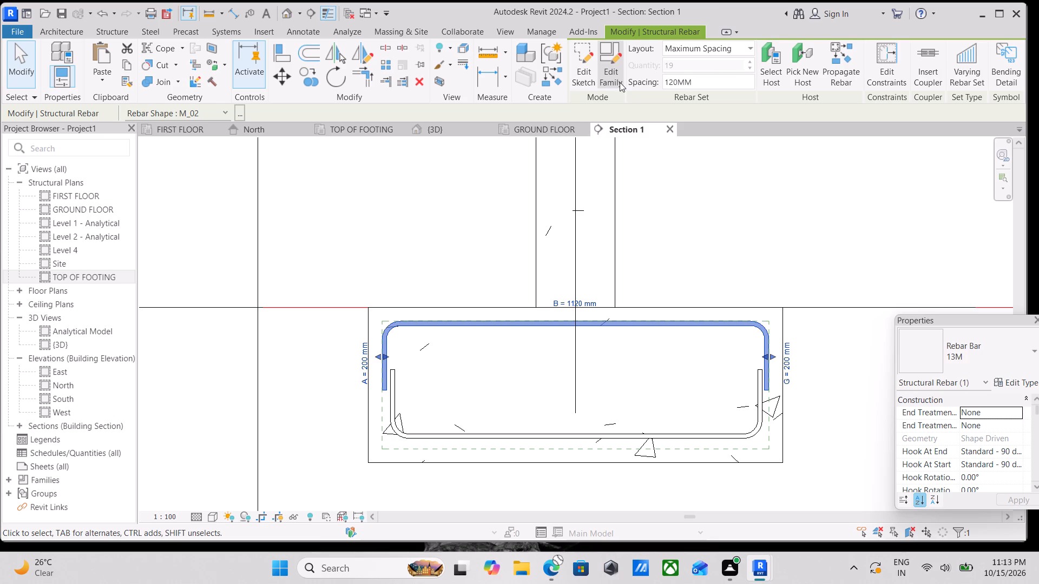
{"action": "scroll", "coordinate": [505, 331], "scroll_direction": "up", "scroll_amount": 3}
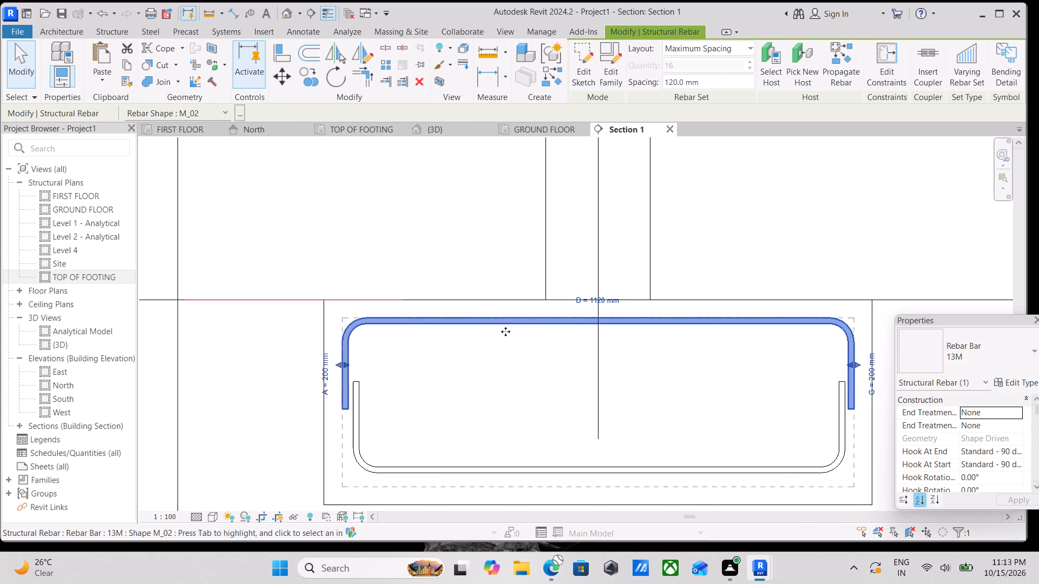
{"action": "key", "text": "Escape"}
Make the bottom U-bar set show unobscured in the {3D} view through its view visibility states.
{"action": "scroll", "coordinate": [505, 314], "scroll_direction": "down", "scroll_amount": 2}
{"action": "middle_click_drag", "start_coordinate": [505, 313], "coordinate": [522, 268]}
{"action": "left_click", "coordinate": [481, 400]}
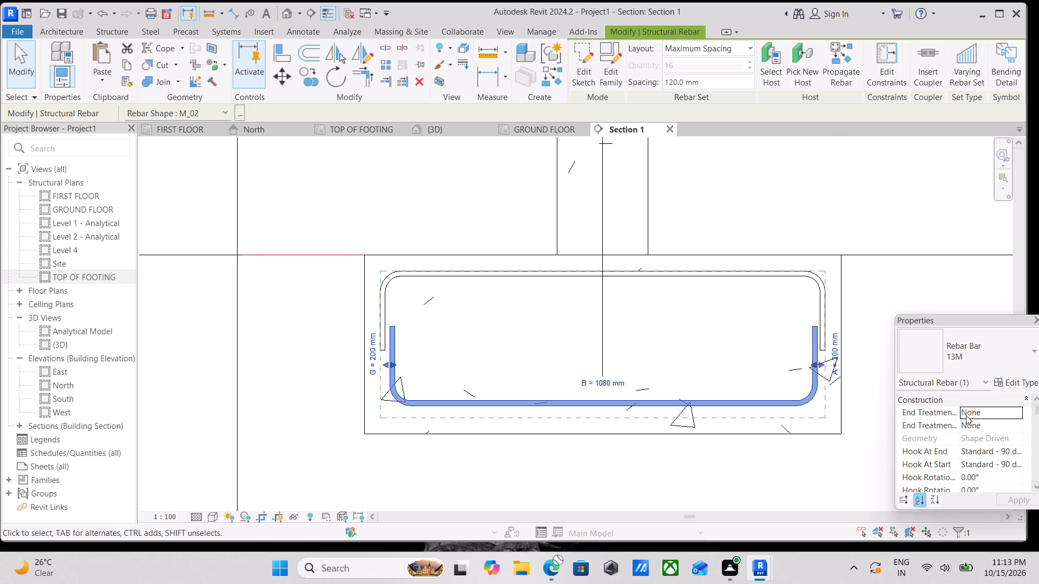
{"action": "scroll", "coordinate": [966, 415], "scroll_direction": "down", "scroll_amount": 4}
{"action": "scroll", "coordinate": [977, 424], "scroll_direction": "up", "scroll_amount": 1}
{"action": "scroll", "coordinate": [977, 424], "scroll_direction": "down", "scroll_amount": 2}
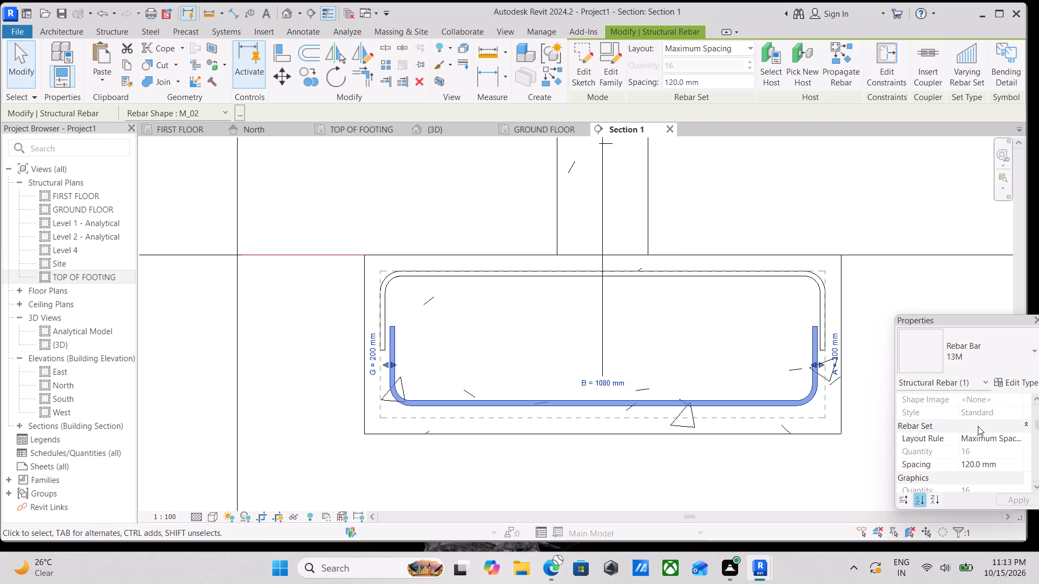
{"action": "scroll", "coordinate": [984, 447], "scroll_direction": "down", "scroll_amount": 1}
{"action": "left_click", "coordinate": [987, 452]}
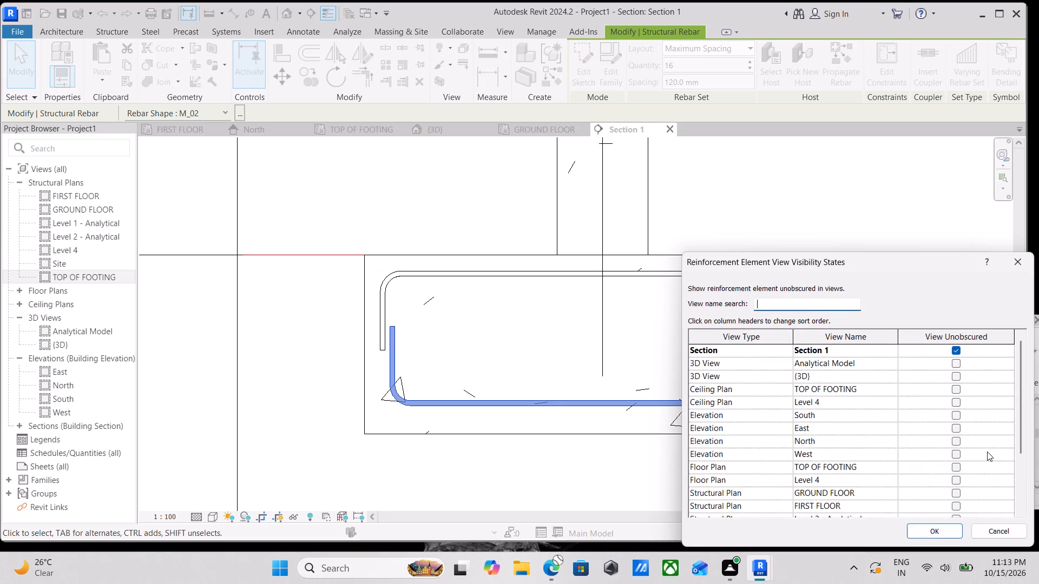
{"action": "left_click", "coordinate": [956, 377]}
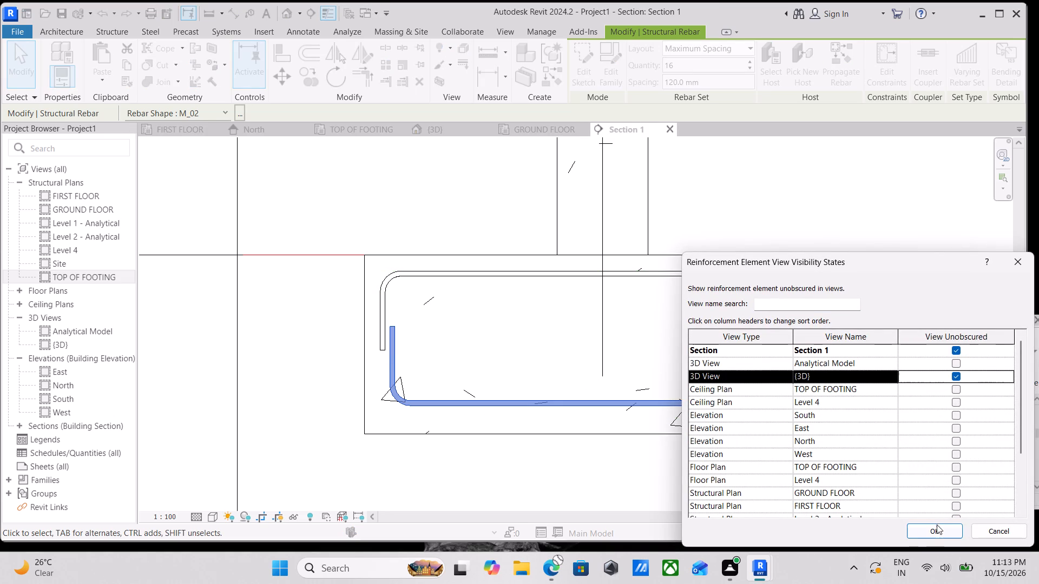
{"action": "left_click", "coordinate": [937, 530]}
Make the top U-bar set show unobscured in the {3D} view through its view visibility states.
{"action": "left_click", "coordinate": [704, 272]}
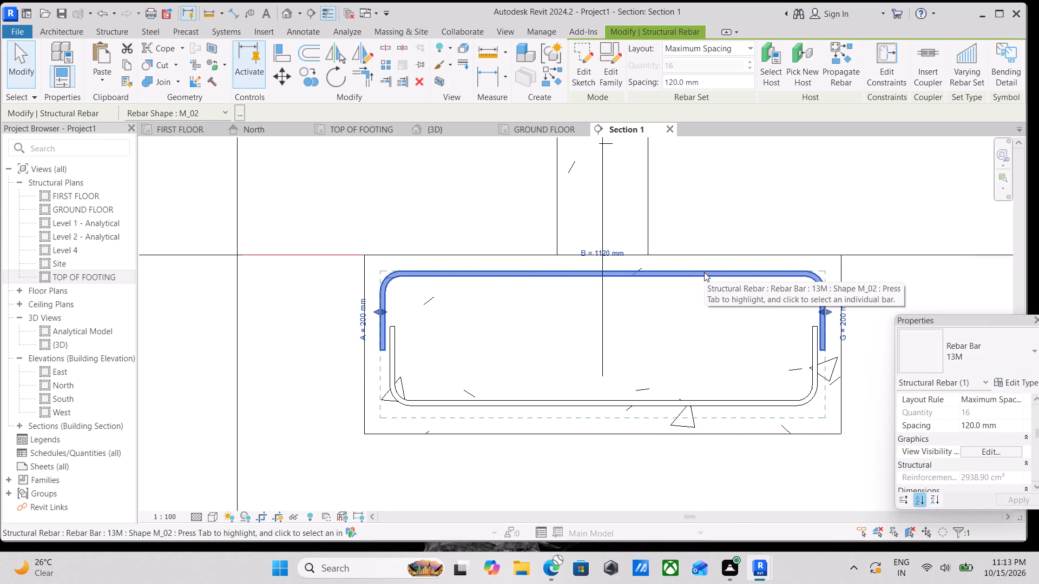
{"action": "scroll", "coordinate": [1000, 457], "scroll_direction": "down", "scroll_amount": 1}
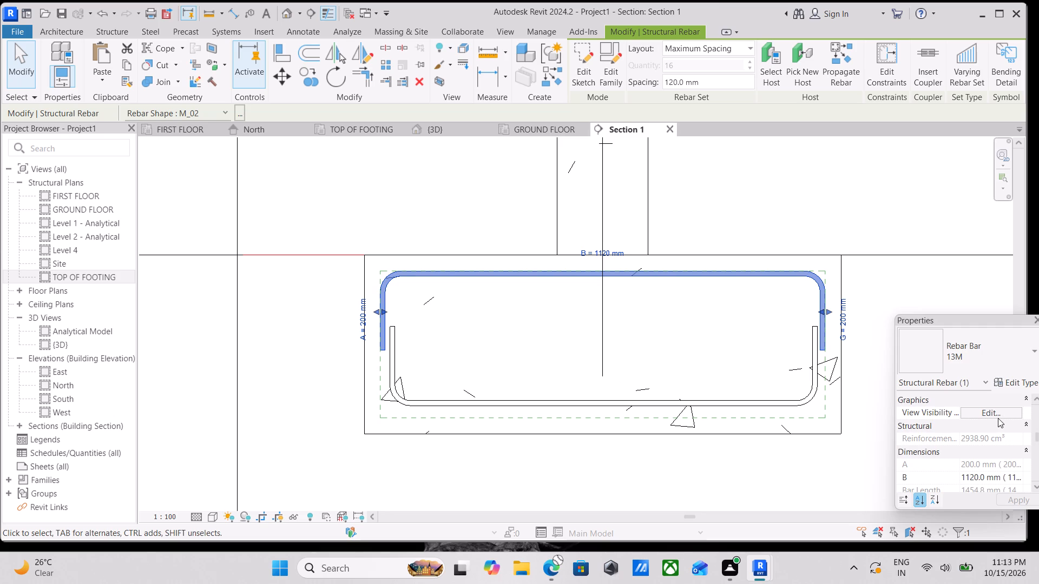
{"action": "left_click", "coordinate": [996, 409]}
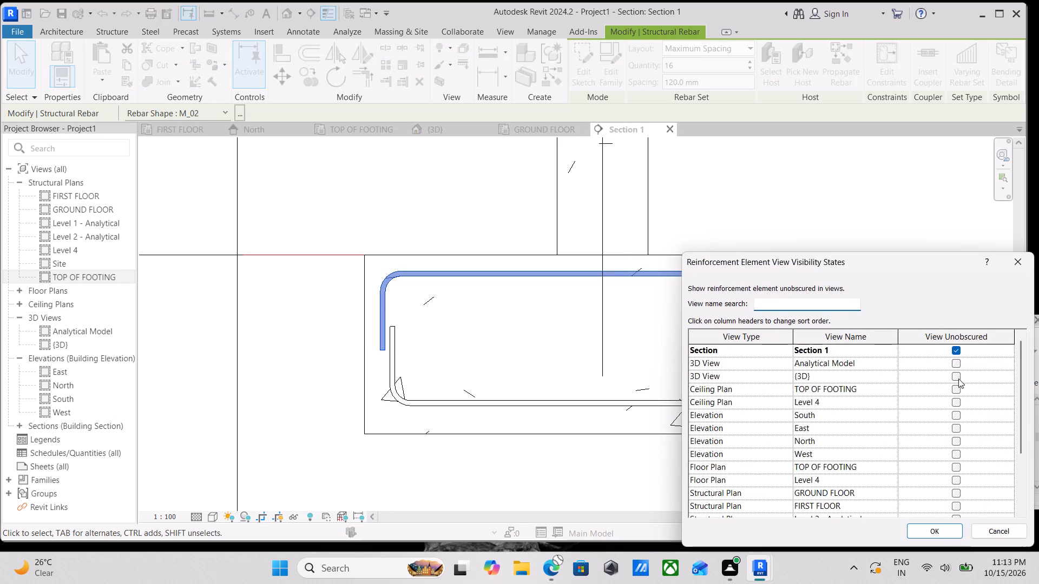
{"action": "left_click", "coordinate": [957, 375]}
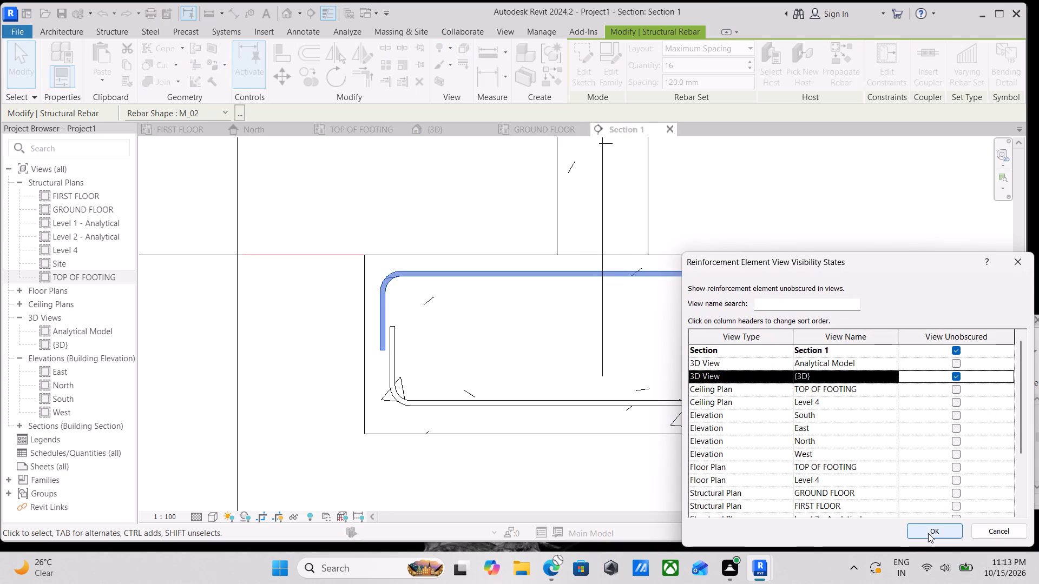
{"action": "left_click", "coordinate": [928, 533]}
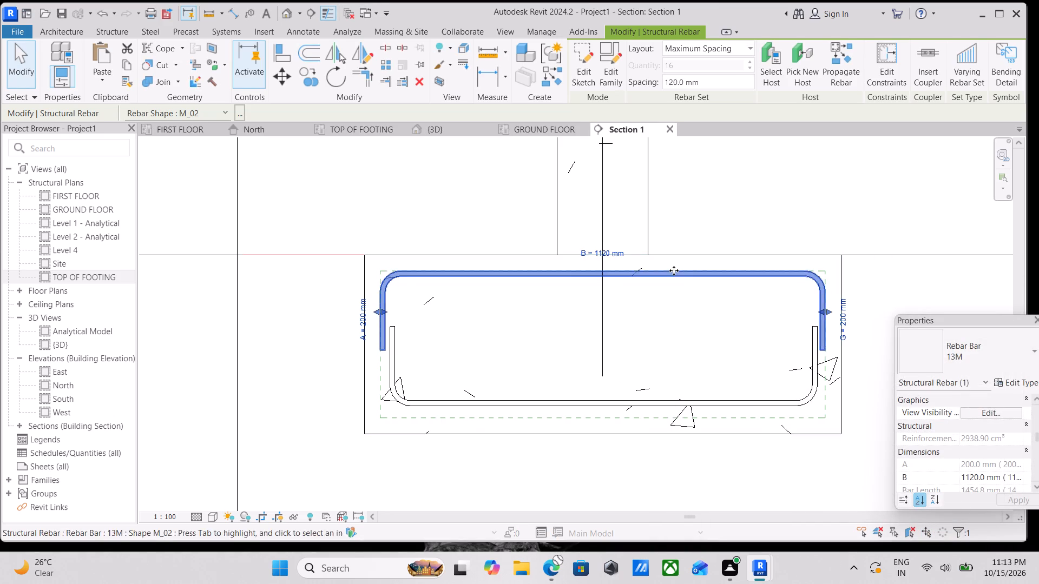
{"action": "scroll", "coordinate": [676, 290], "scroll_direction": "up", "scroll_amount": 3}
{"action": "scroll", "coordinate": [595, 297], "scroll_direction": "down", "scroll_amount": 3}
{"action": "key", "text": "Escape"}
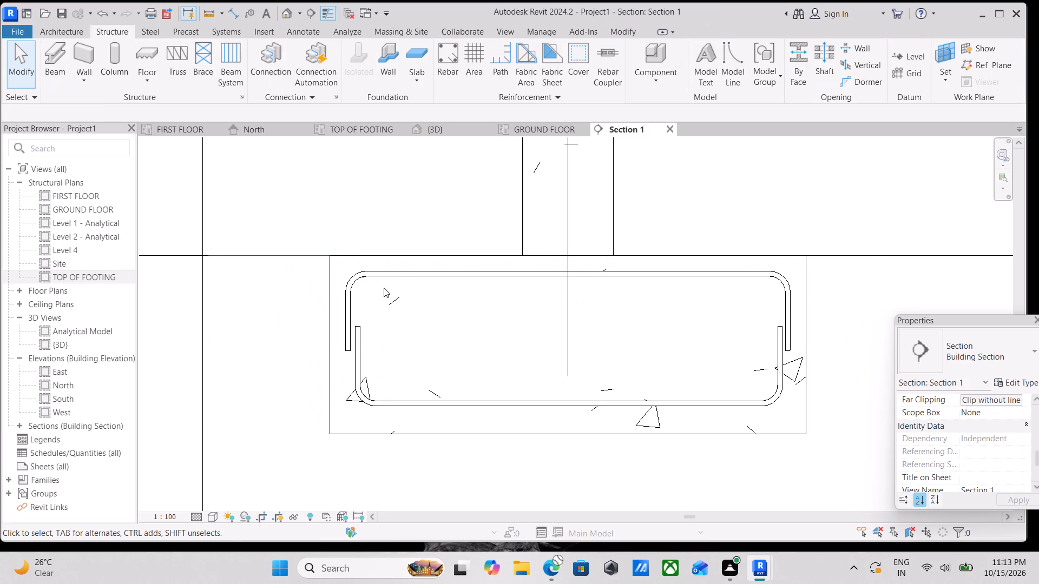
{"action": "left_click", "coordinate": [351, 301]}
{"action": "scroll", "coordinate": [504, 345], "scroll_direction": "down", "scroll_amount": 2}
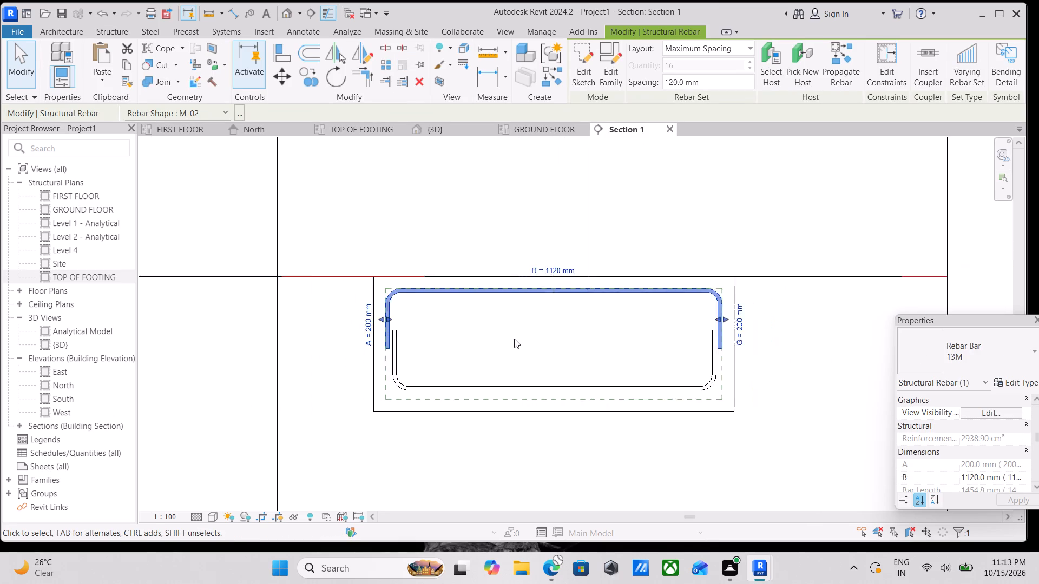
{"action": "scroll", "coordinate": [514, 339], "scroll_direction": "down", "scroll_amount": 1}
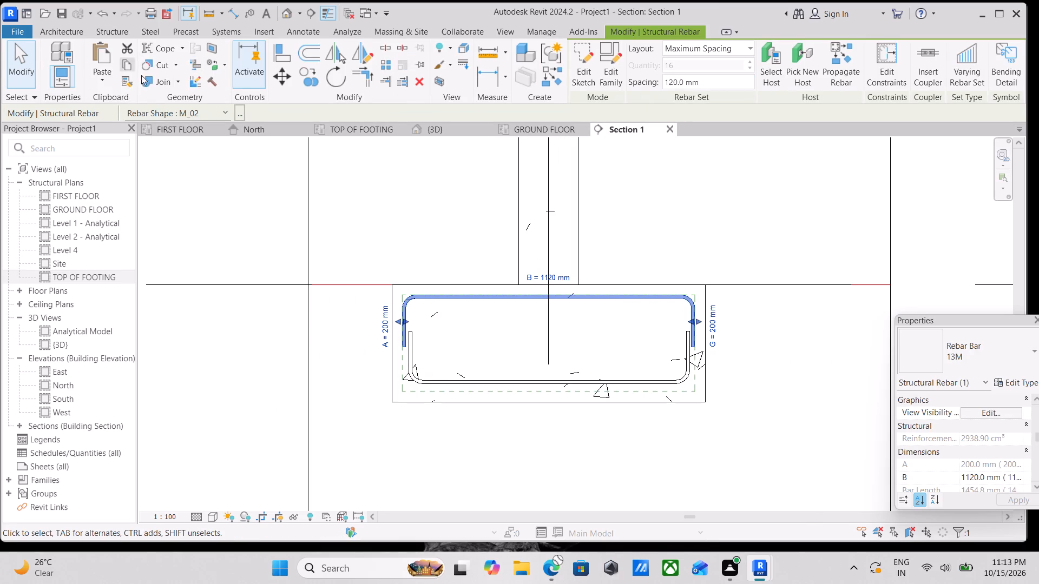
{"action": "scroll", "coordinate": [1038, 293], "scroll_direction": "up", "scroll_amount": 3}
Place two 13M M_02 rebars perpendicular to cover near the footing's left end, one just above the bottom U-bar, one just below the top U-bar.
{"action": "left_click", "coordinate": [102, 32]}
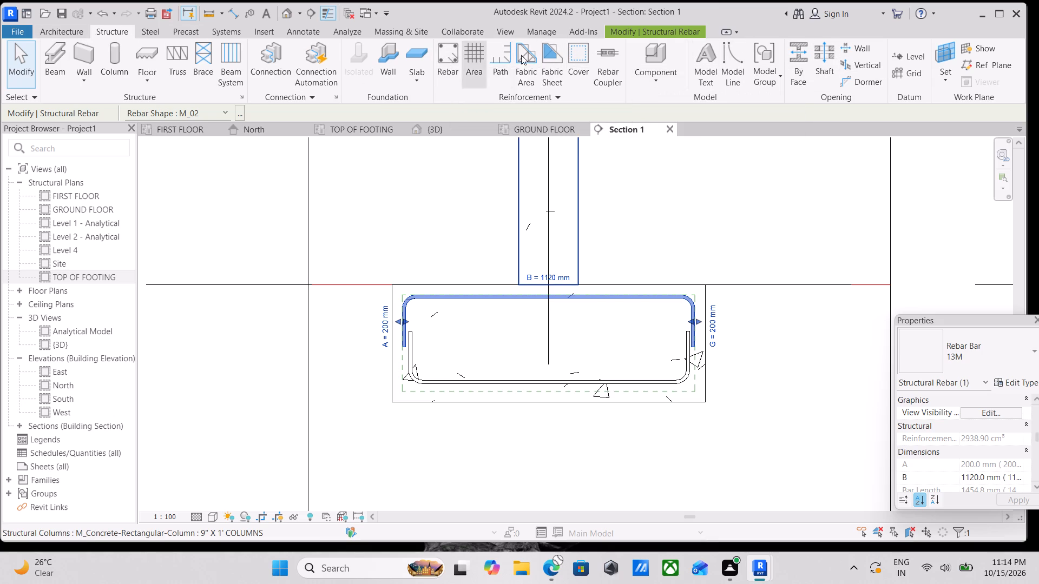
{"action": "left_click", "coordinate": [453, 61]}
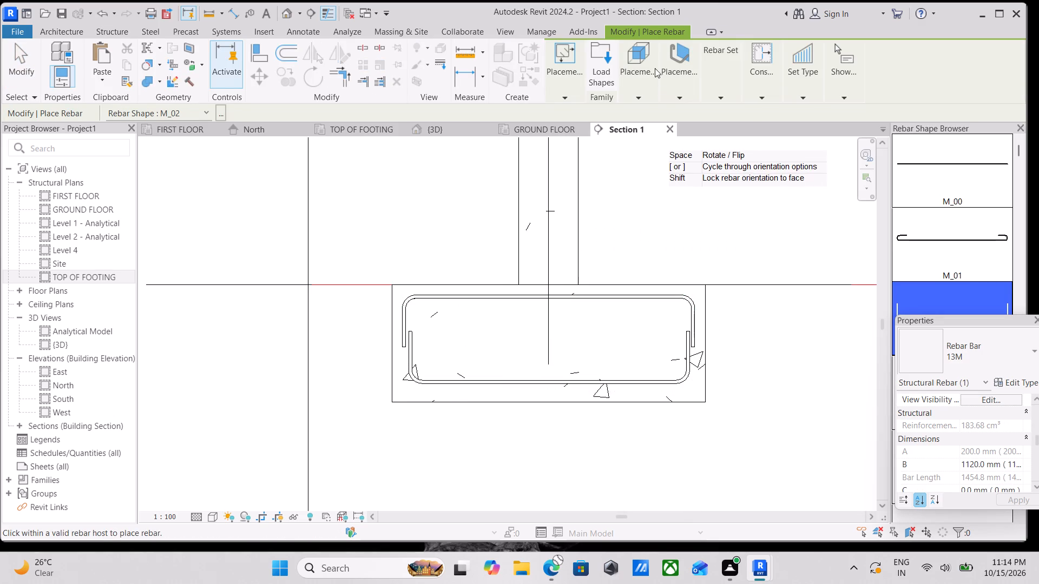
{"action": "left_click", "coordinate": [765, 121]}
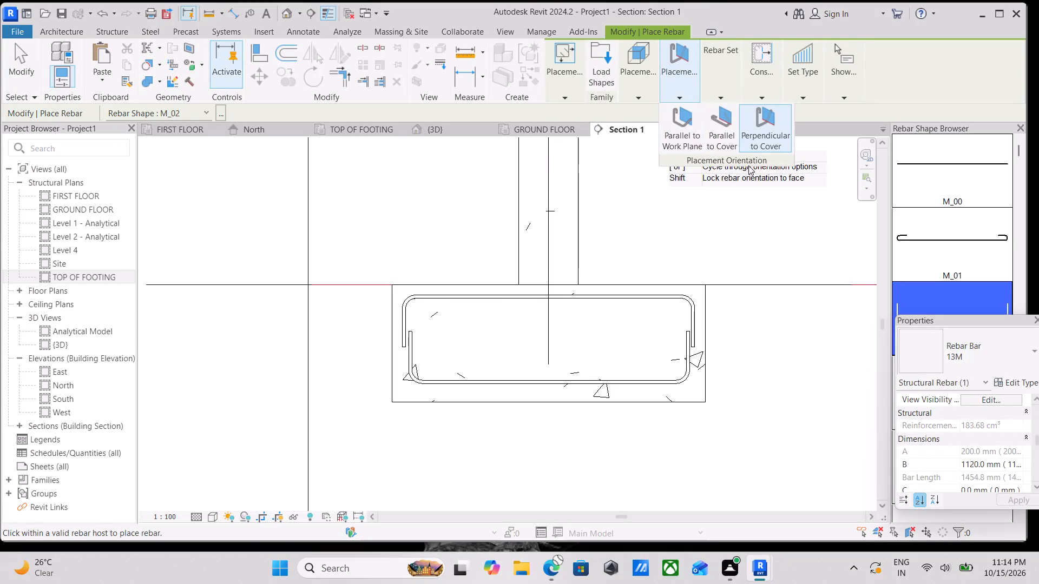
{"action": "scroll", "coordinate": [430, 382], "scroll_direction": "up", "scroll_amount": 6}
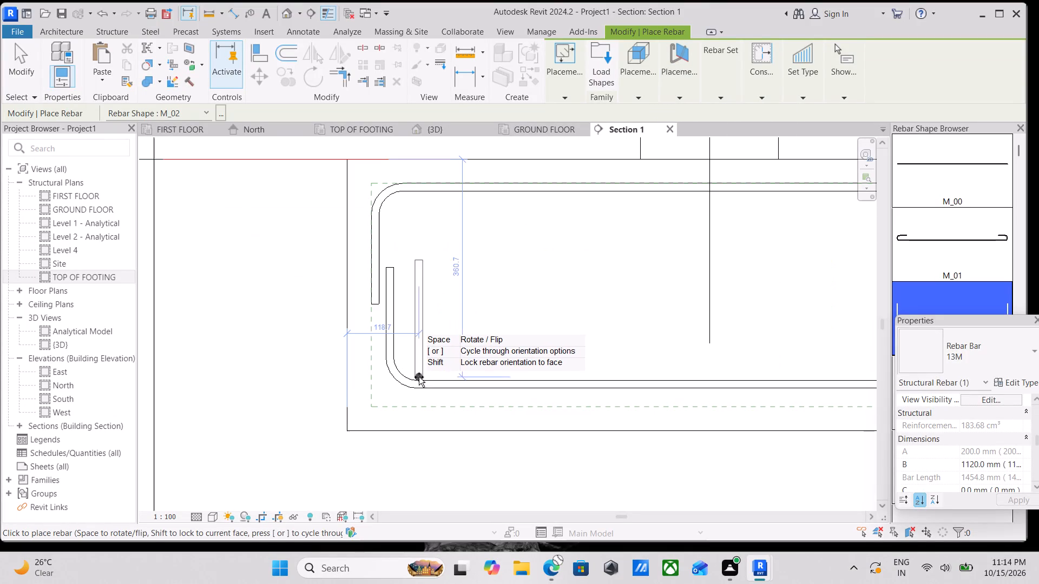
{"action": "left_click", "coordinate": [415, 371]}
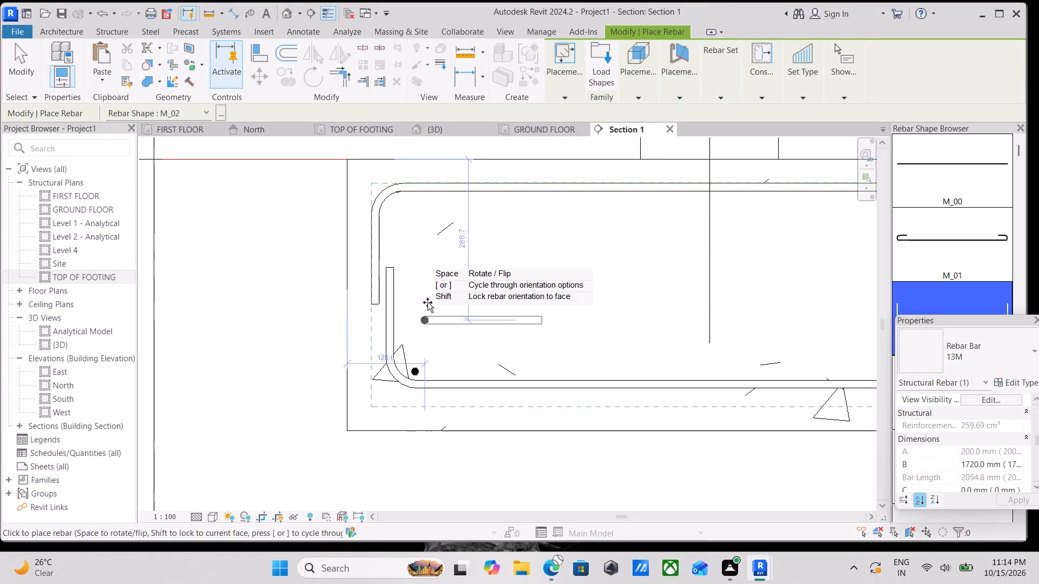
{"action": "left_click", "coordinate": [441, 197]}
{"action": "scroll", "coordinate": [447, 353], "scroll_direction": "up", "scroll_amount": 3}
{"action": "key", "text": "Escape"}
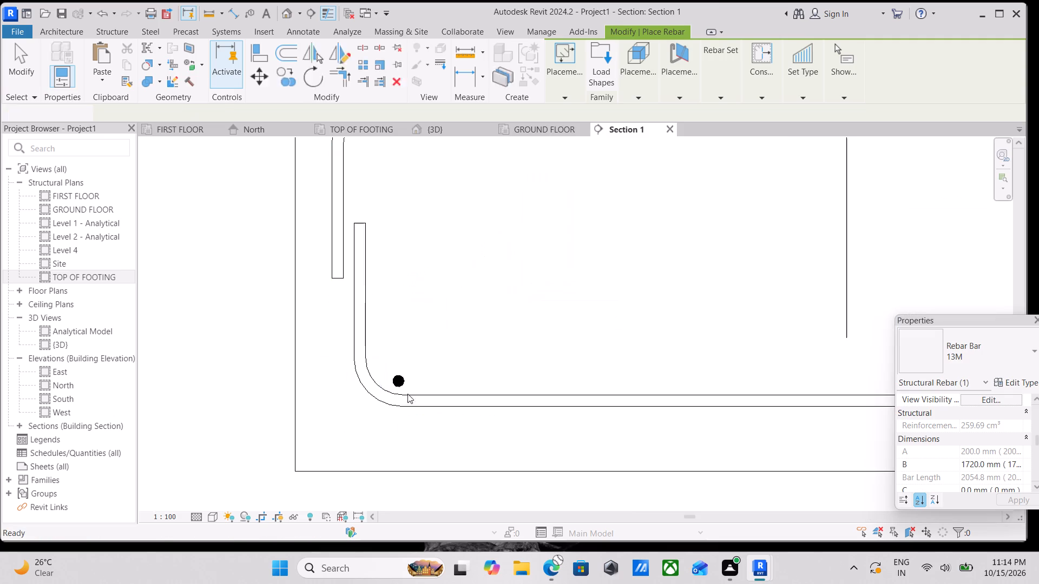
Make the bottom transverse 13M bar show unobscured in the {3D} view through its view visibility states.
{"action": "left_click", "coordinate": [396, 380]}
{"action": "scroll", "coordinate": [396, 380], "scroll_direction": "down", "scroll_amount": 2}
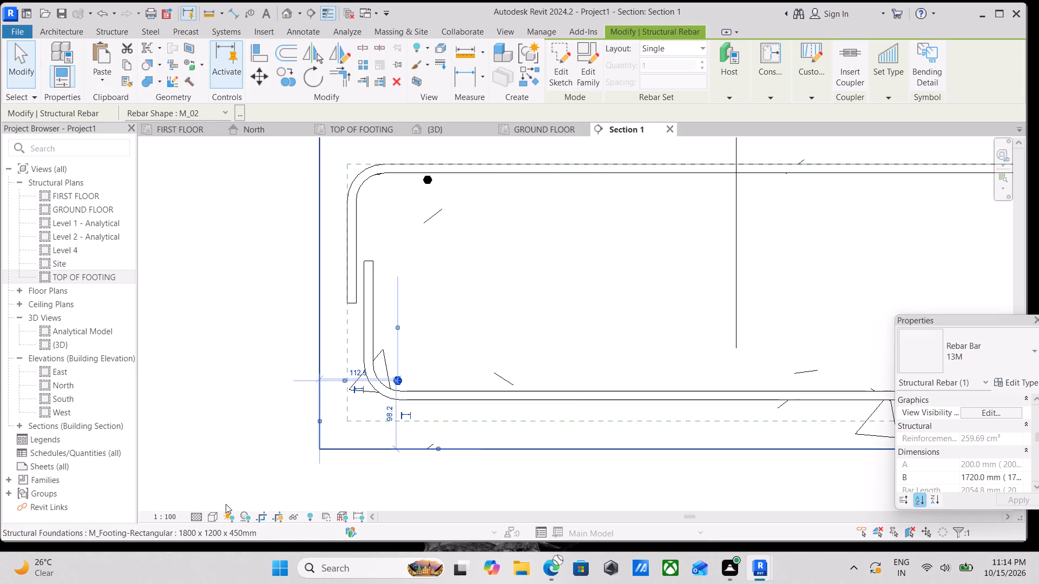
{"action": "left_click", "coordinate": [200, 514]}
{"action": "left_click", "coordinate": [202, 501]}
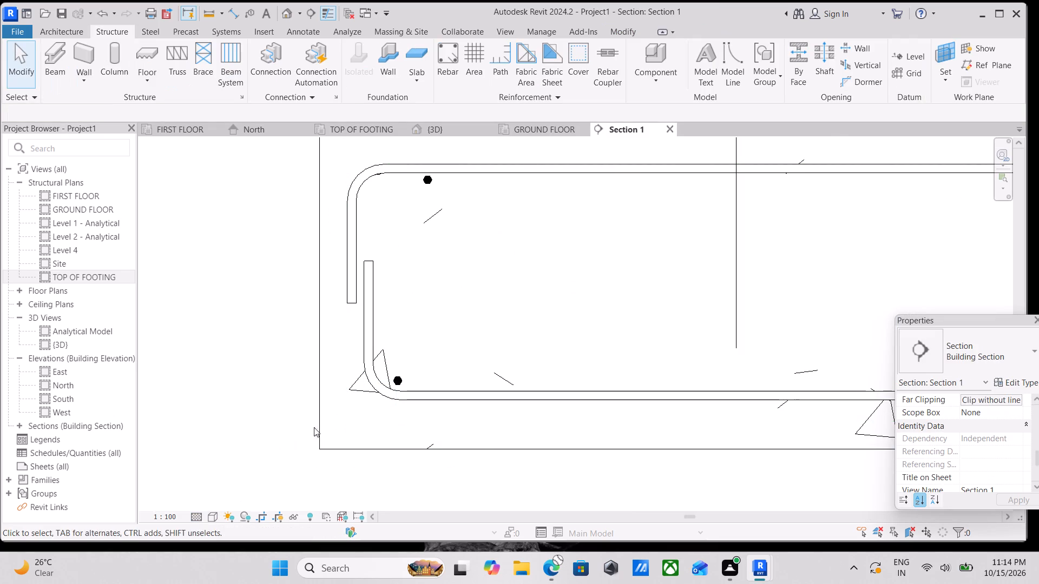
{"action": "left_click", "coordinate": [402, 381]}
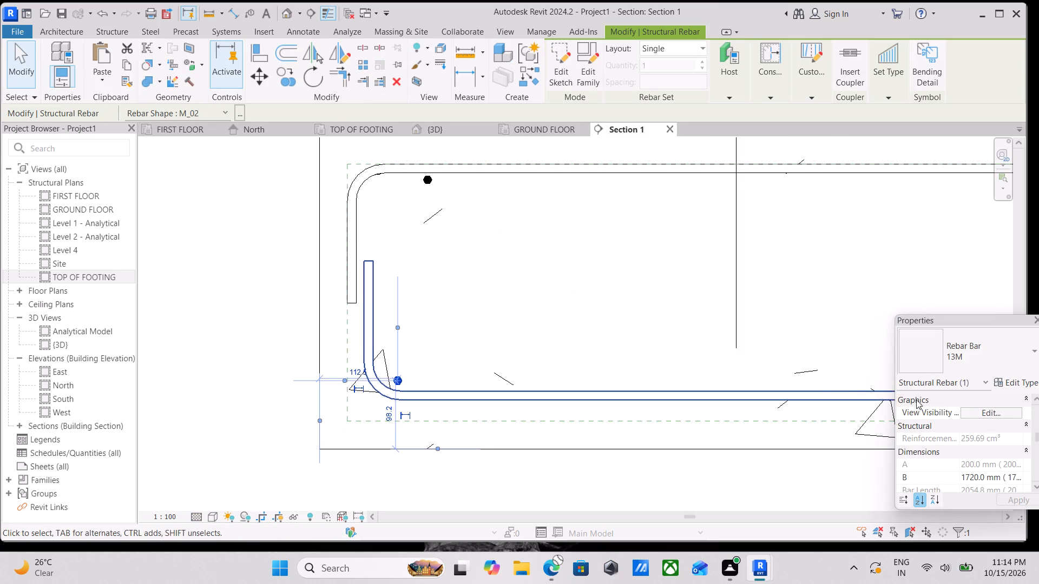
{"action": "left_click", "coordinate": [975, 414]}
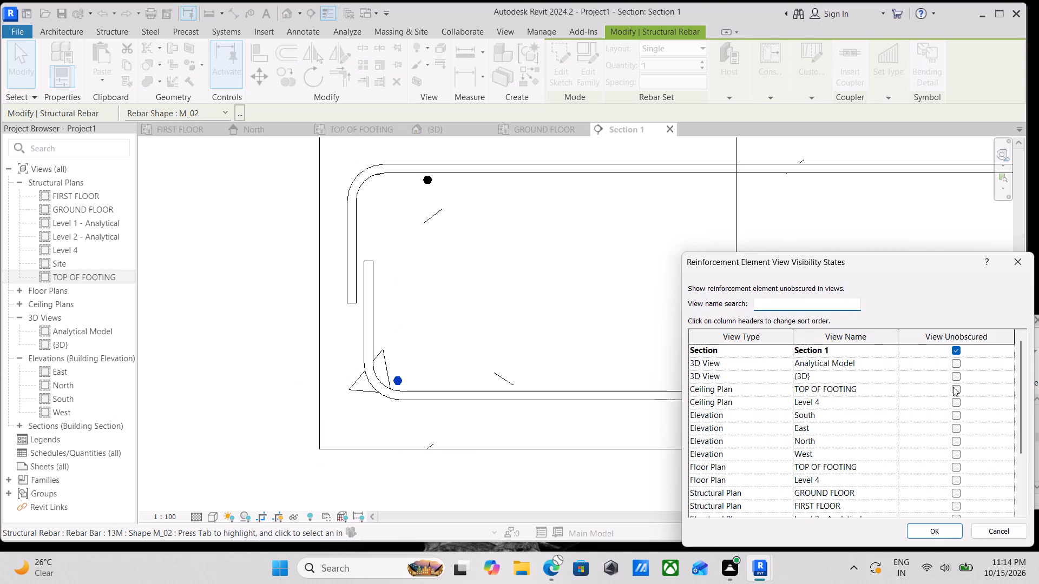
{"action": "left_click", "coordinate": [957, 377]}
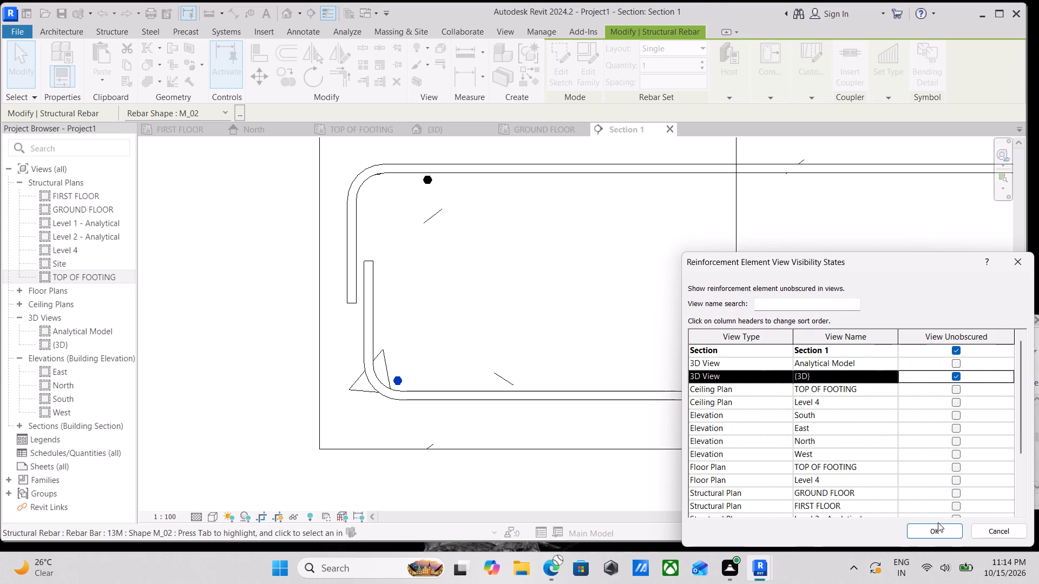
{"action": "left_click", "coordinate": [933, 534]}
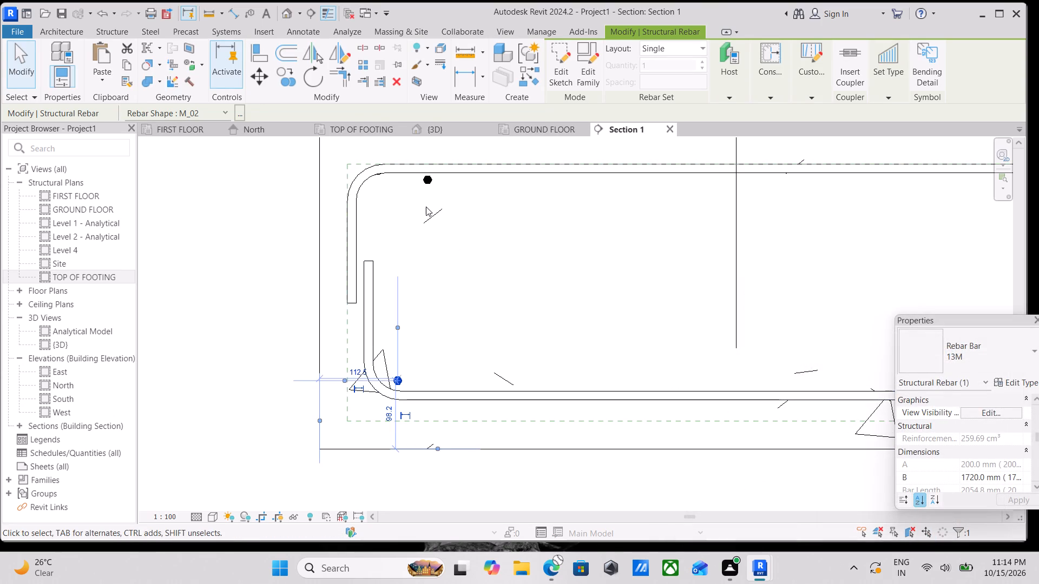
Make the top transverse 13M bar show unobscured in the {3D} view through its view visibility states.
{"action": "left_click", "coordinate": [425, 183]}
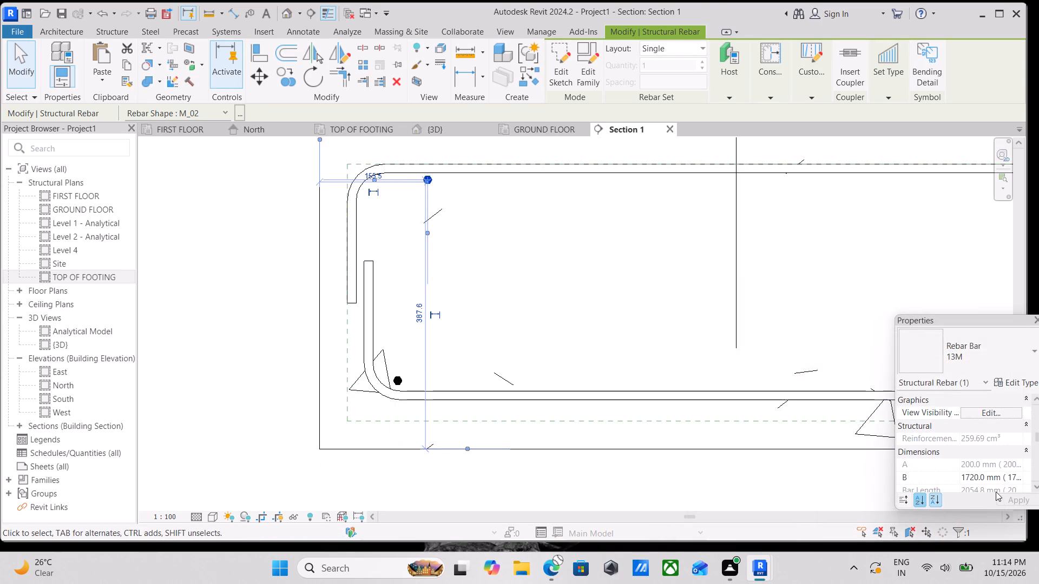
{"action": "left_click", "coordinate": [1004, 416]}
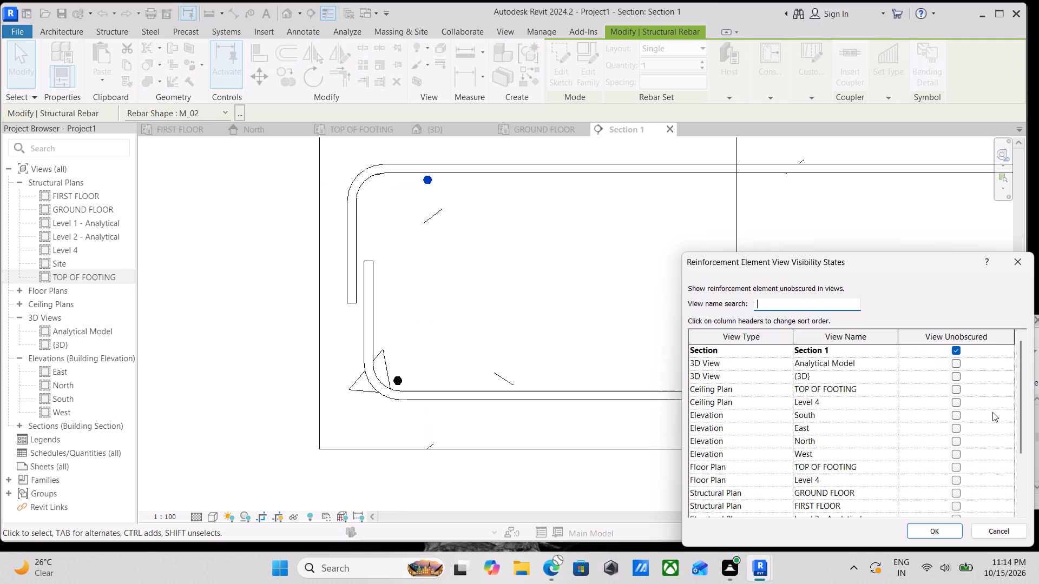
{"action": "left_click", "coordinate": [955, 376]}
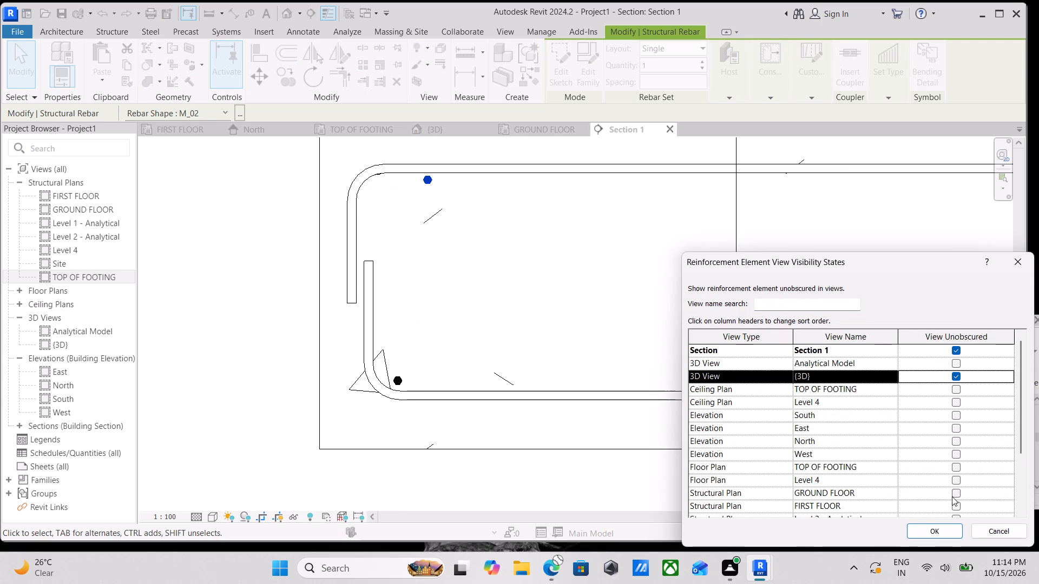
{"action": "left_click", "coordinate": [939, 533]}
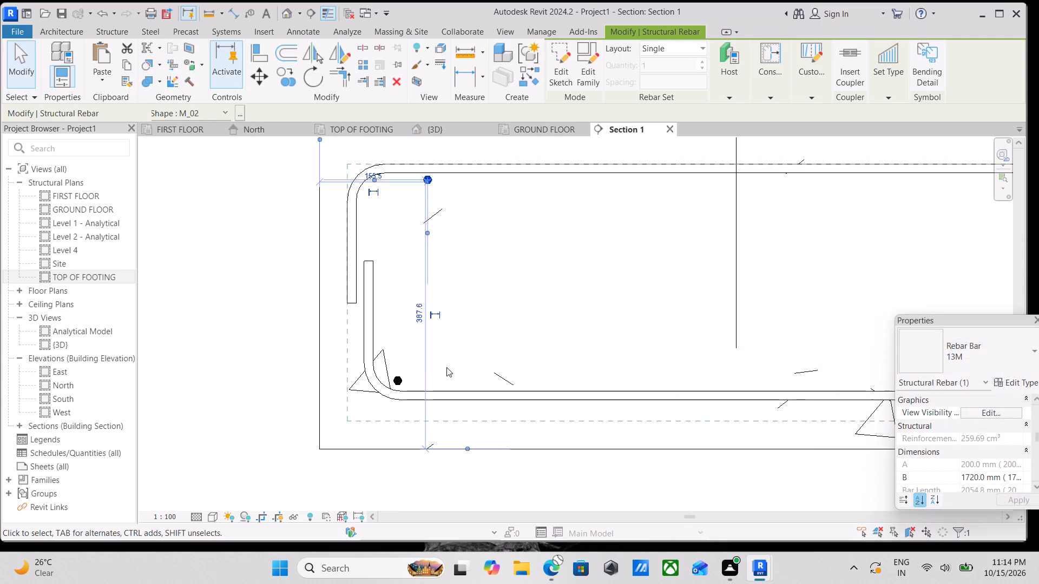
{"action": "key", "text": "Escape"}
Set the bottom transverse bar's rebar set layout to Maximum Spacing with a spacing of 120 mm.
{"action": "scroll", "coordinate": [400, 406], "scroll_direction": "up", "scroll_amount": 1}
{"action": "left_click", "coordinate": [404, 379]}
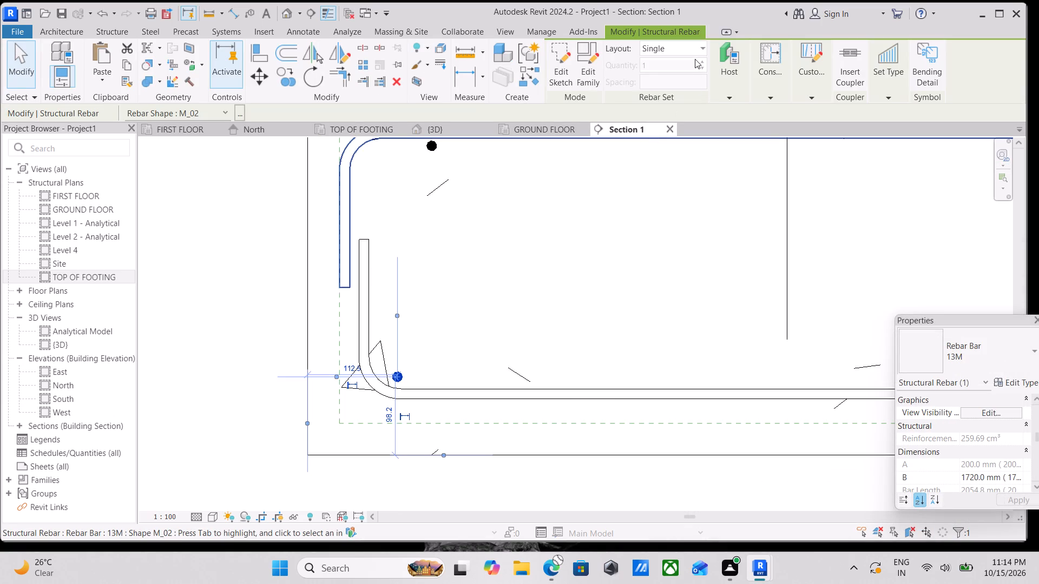
{"action": "left_click", "coordinate": [696, 48]}
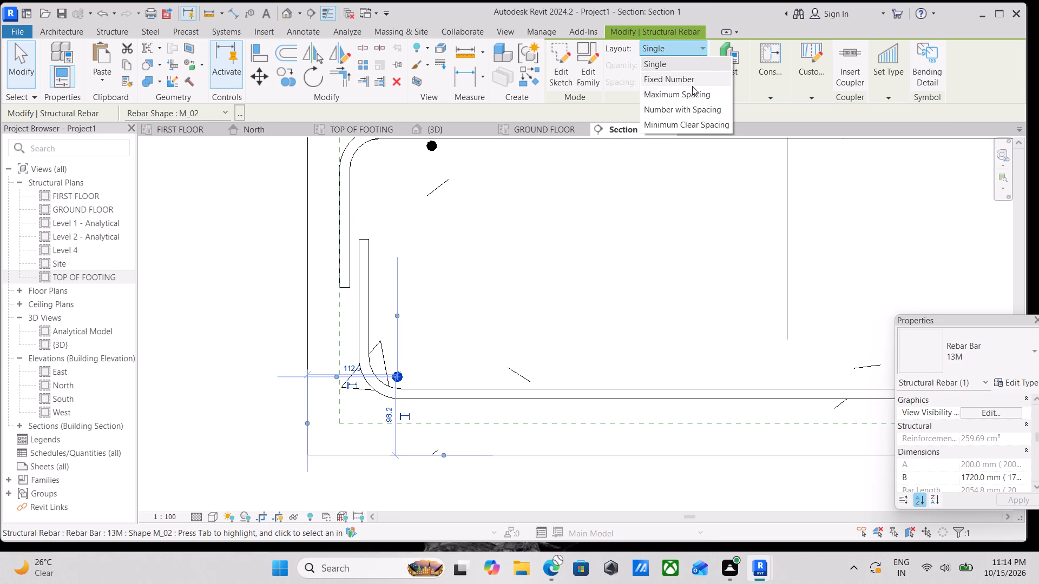
{"action": "left_click", "coordinate": [692, 95]}
{"action": "left_click_drag", "start_coordinate": [682, 83], "coordinate": [636, 89]}
{"action": "type", "text": "120"}
{"action": "type", "text": "MM"}
{"action": "key", "text": "Return"}
Pull both ends of the bottom transverse bar set inward so all its bars sit between the bottom U-bar's legs.
{"action": "scroll", "coordinate": [649, 255], "scroll_direction": "down", "scroll_amount": 2}
{"action": "scroll", "coordinate": [588, 283], "scroll_direction": "down", "scroll_amount": 3}
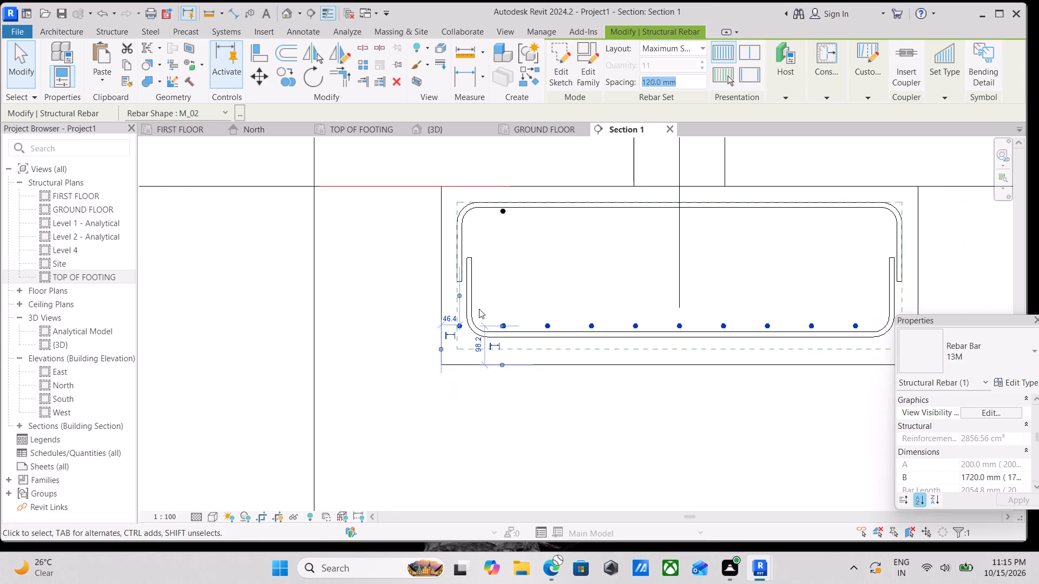
{"action": "scroll", "coordinate": [457, 350], "scroll_direction": "up", "scroll_amount": 7}
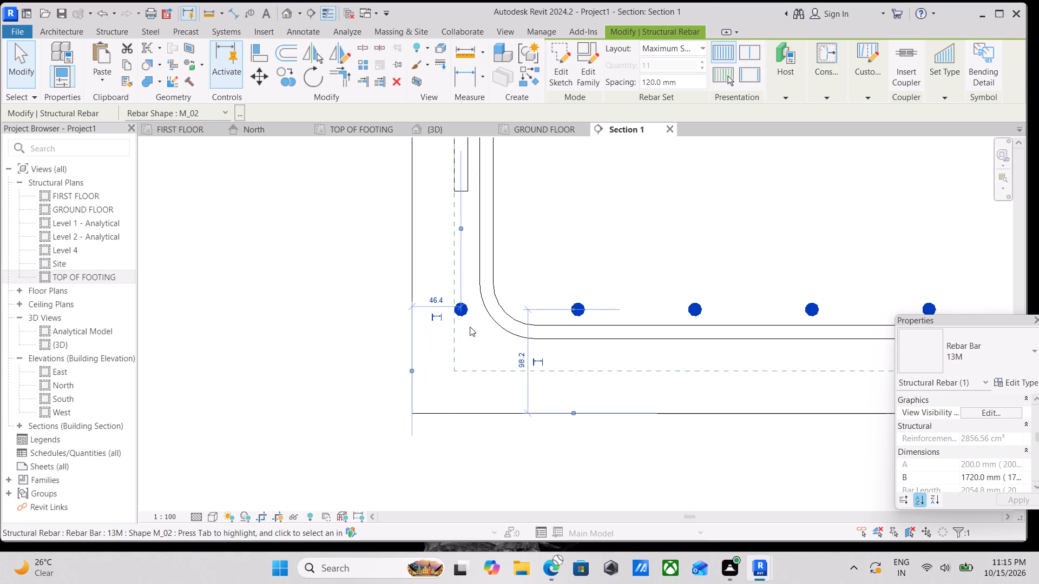
{"action": "key", "text": "Escape"}
{"action": "left_click", "coordinate": [458, 309]}
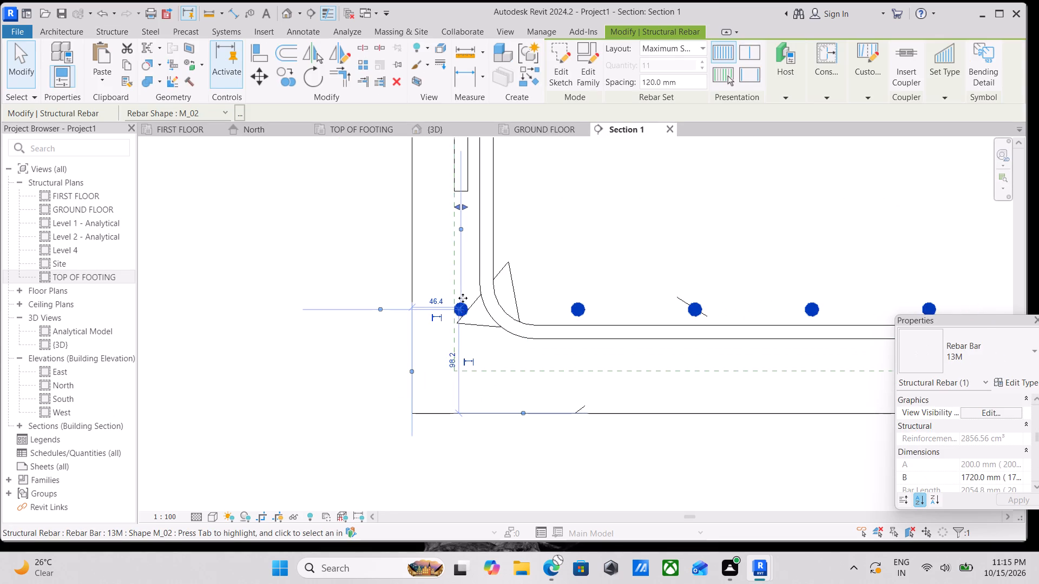
{"action": "scroll", "coordinate": [463, 298], "scroll_direction": "down", "scroll_amount": 4}
{"action": "left_click_drag", "start_coordinate": [465, 244], "coordinate": [511, 243]}
{"action": "scroll", "coordinate": [564, 243], "scroll_direction": "down", "scroll_amount": 1}
{"action": "middle_click_drag", "start_coordinate": [564, 243], "coordinate": [352, 269]}
{"action": "scroll", "coordinate": [574, 284], "scroll_direction": "down", "scroll_amount": 1}
{"action": "middle_click_drag", "start_coordinate": [574, 284], "coordinate": [497, 294]}
{"action": "scroll", "coordinate": [737, 284], "scroll_direction": "up", "scroll_amount": 2}
{"action": "left_click_drag", "start_coordinate": [726, 281], "coordinate": [706, 285]}
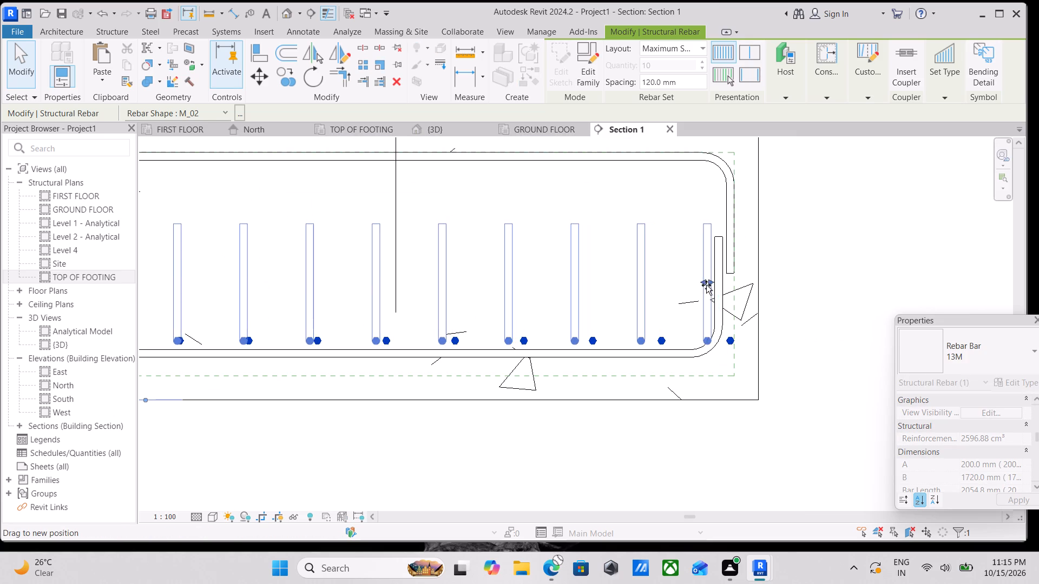
{"action": "left_click_drag", "start_coordinate": [706, 285], "coordinate": [689, 287]}
Set the top transverse bar's rebar set layout to Maximum Spacing at 100 mm.
{"action": "scroll", "coordinate": [689, 287], "scroll_direction": "down", "scroll_amount": 1}
{"action": "middle_click_drag", "start_coordinate": [689, 287], "coordinate": [887, 315]}
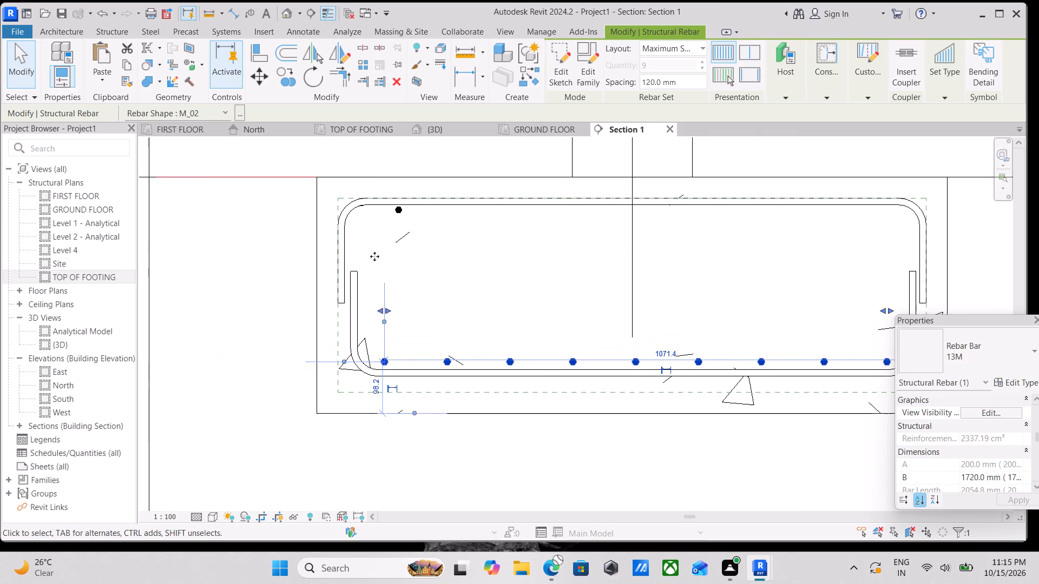
{"action": "left_click", "coordinate": [399, 211]}
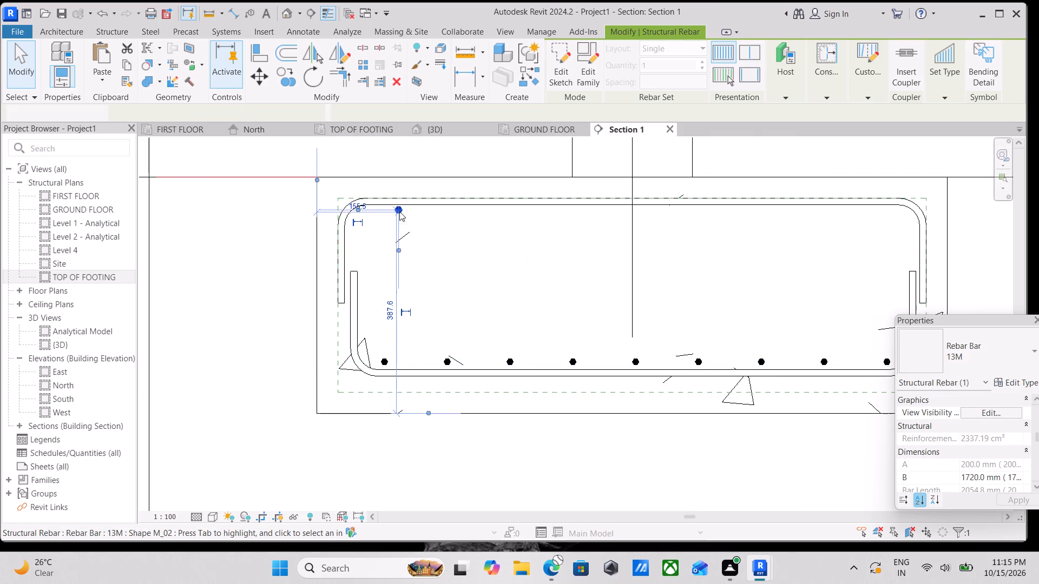
{"action": "scroll", "coordinate": [399, 211], "scroll_direction": "up", "scroll_amount": 2}
{"action": "left_click", "coordinate": [676, 44]}
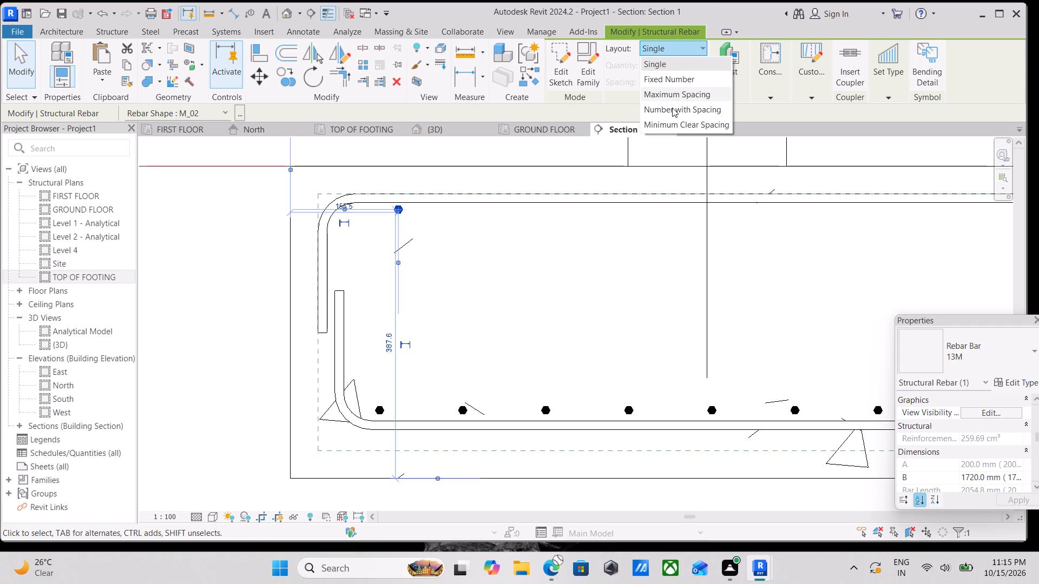
{"action": "left_click", "coordinate": [676, 90]}
{"action": "scroll", "coordinate": [705, 198], "scroll_direction": "down", "scroll_amount": 3}
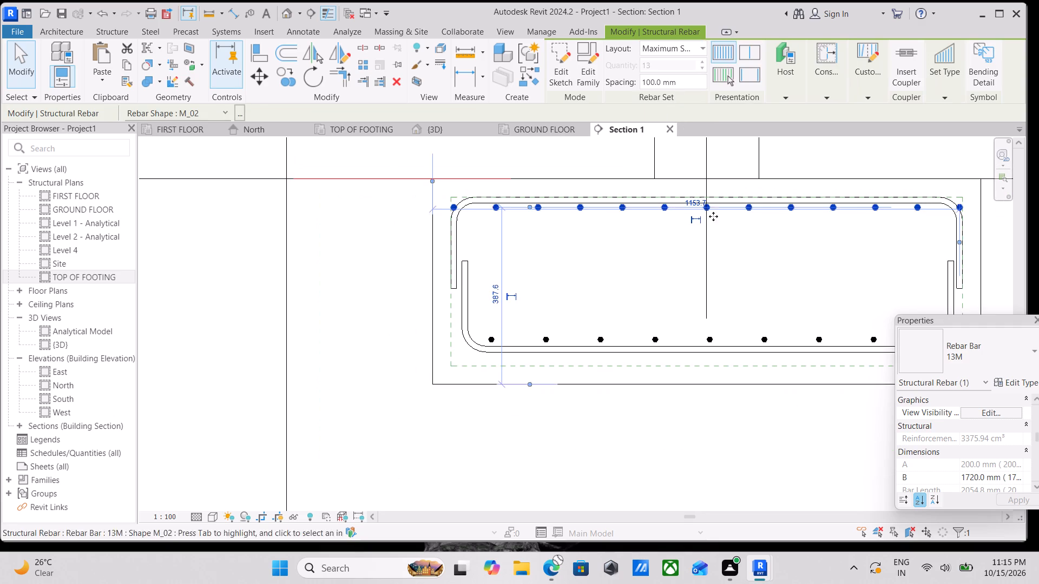
Check the view visibility states of the top transverse bar set.
{"action": "middle_click_drag", "start_coordinate": [719, 210], "coordinate": [587, 224]}
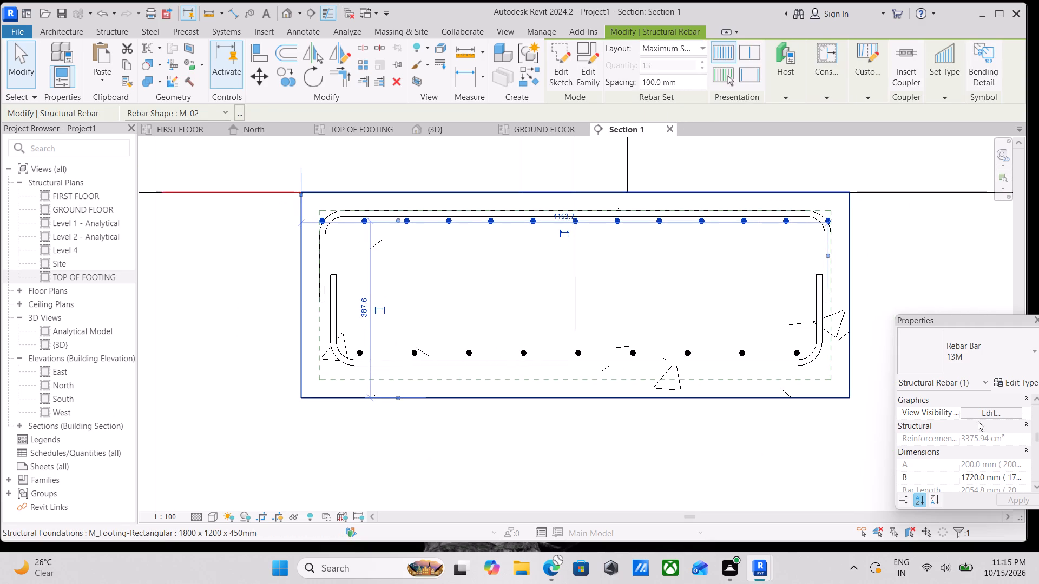
{"action": "left_click", "coordinate": [985, 412]}
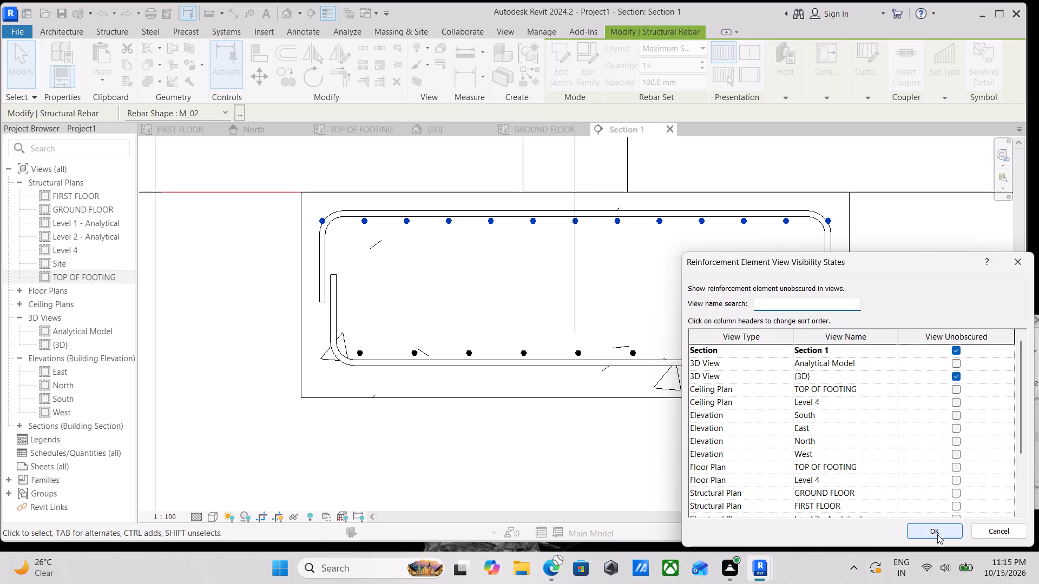
{"action": "left_click", "coordinate": [933, 531]}
Pull both ends of the top transverse bar set inside the U-bars' legs, its last bar about 1074 mm from the footing's left edge.
{"action": "scroll", "coordinate": [486, 333], "scroll_direction": "up", "scroll_amount": 2}
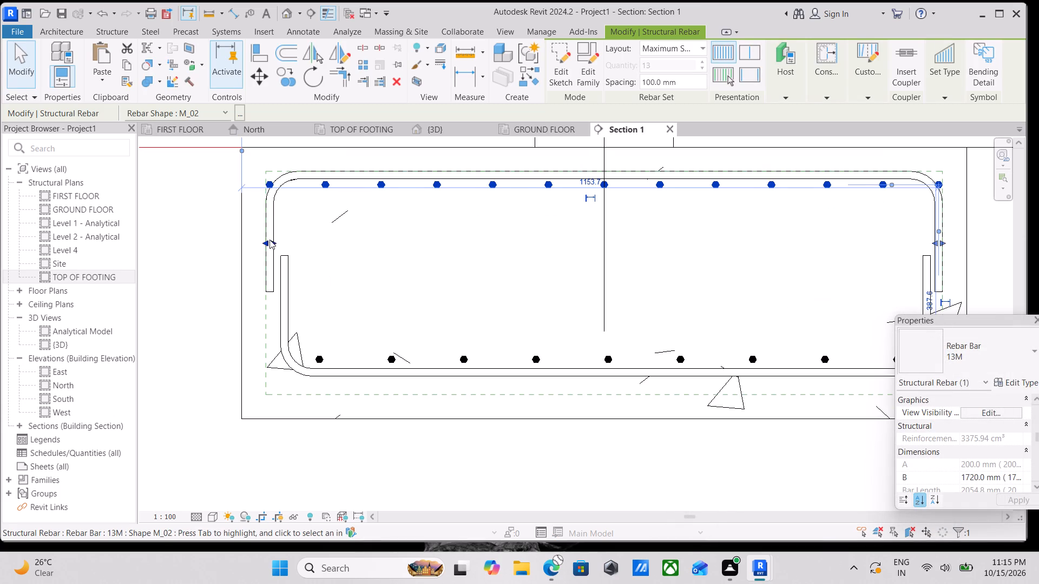
{"action": "left_click_drag", "start_coordinate": [271, 242], "coordinate": [305, 246]}
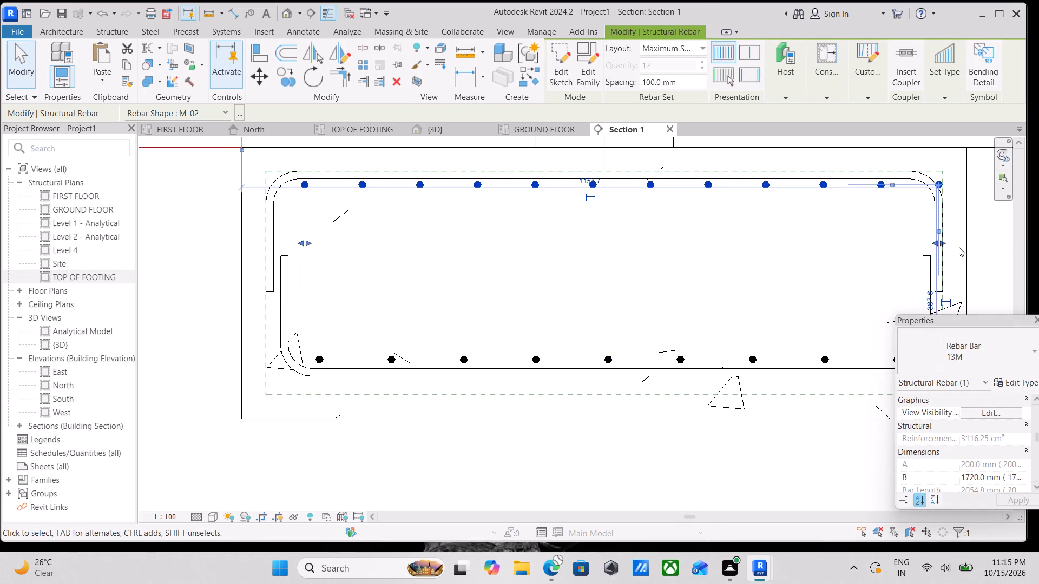
{"action": "left_click_drag", "start_coordinate": [933, 244], "coordinate": [905, 247]}
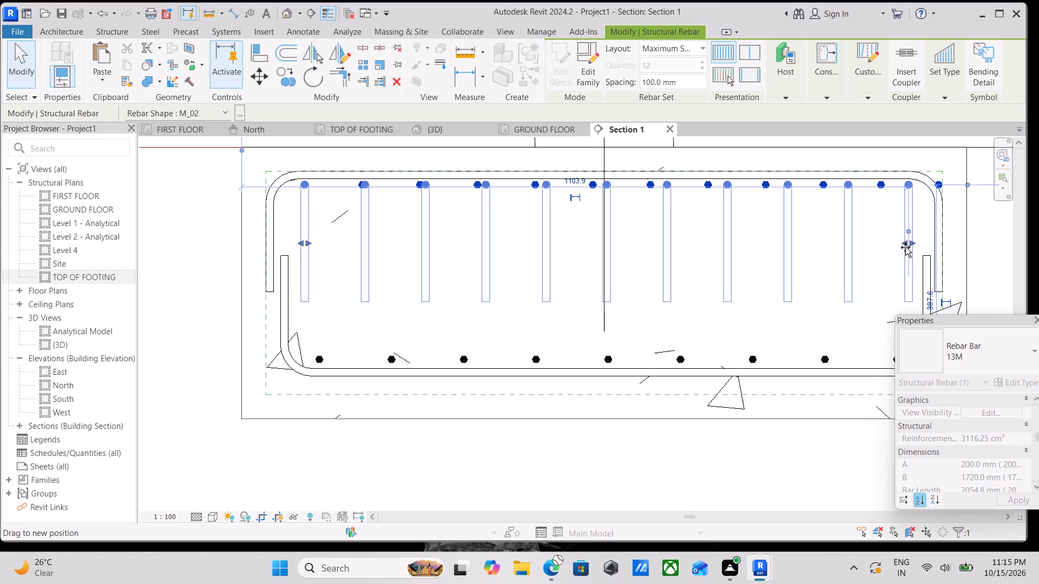
{"action": "left_click_drag", "start_coordinate": [905, 247], "coordinate": [891, 249]}
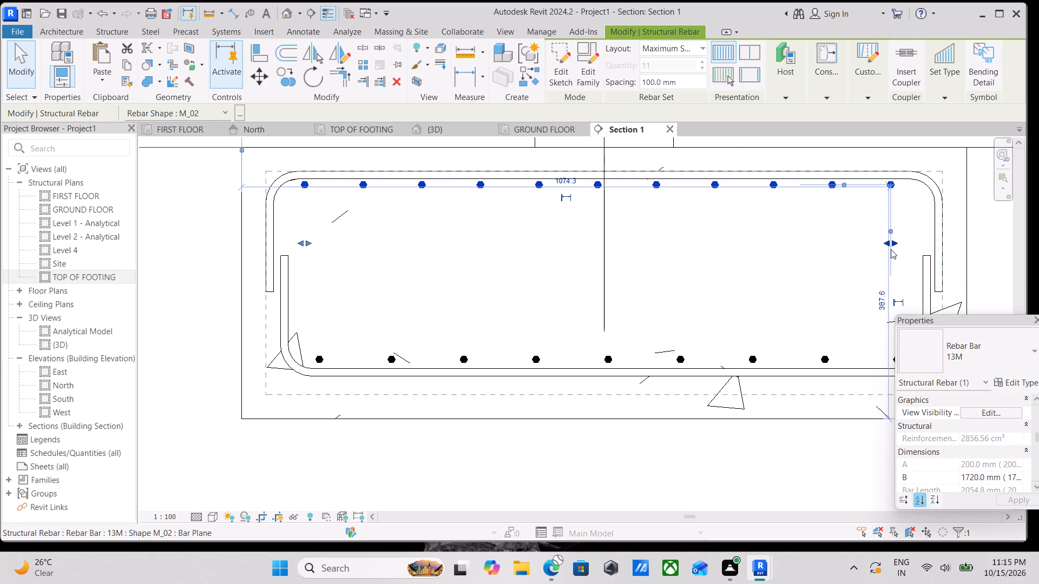
Nudge the top transverse bar set down 10 mm, to about 378 mm above the footing's base, and deselect it.
{"action": "scroll", "coordinate": [727, 396], "scroll_direction": "up", "scroll_amount": 3}
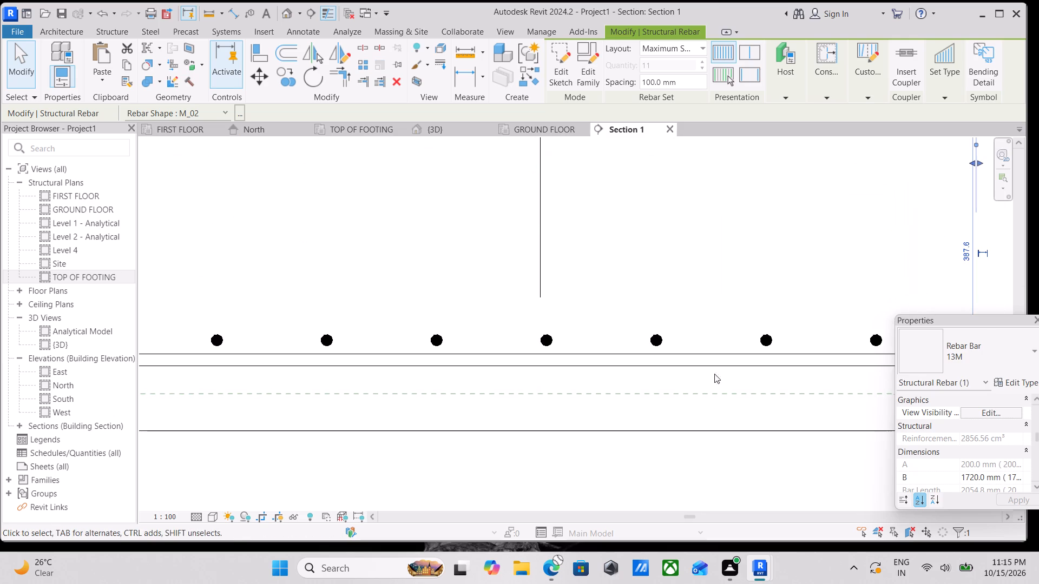
{"action": "scroll", "coordinate": [610, 418], "scroll_direction": "down", "scroll_amount": 3}
{"action": "middle_click_drag", "start_coordinate": [624, 376], "coordinate": [642, 288]}
{"action": "middle_click_drag", "start_coordinate": [531, 205], "coordinate": [543, 355]}
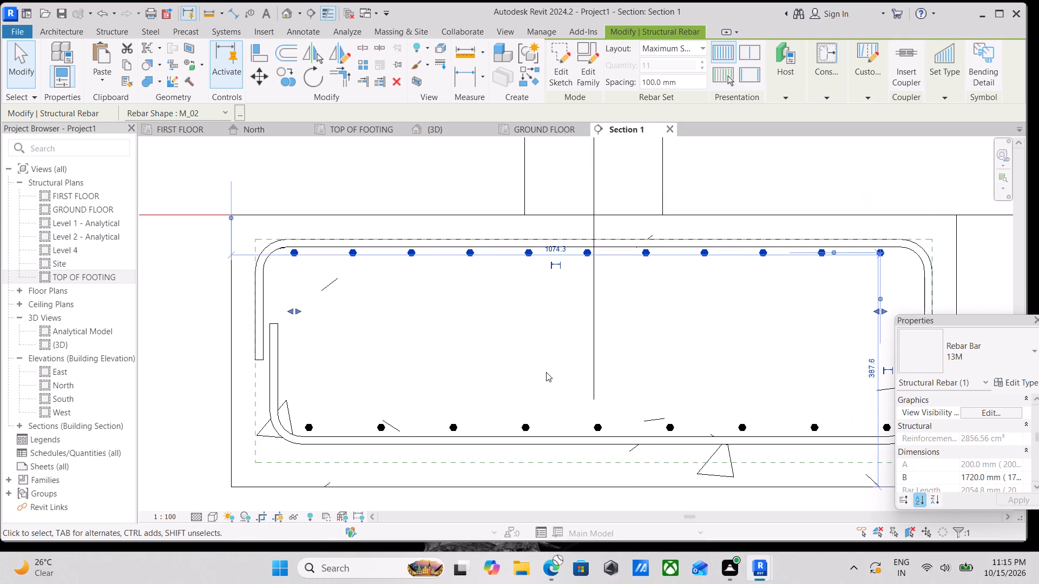
{"action": "scroll", "coordinate": [589, 349], "scroll_direction": "down", "scroll_amount": 2}
{"action": "middle_click", "coordinate": [592, 346]}
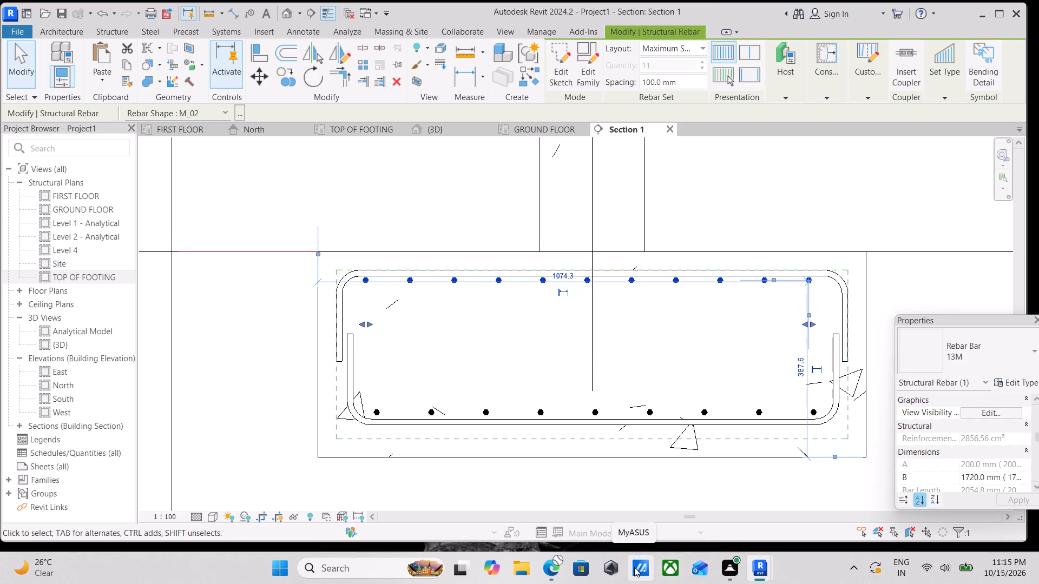
{"action": "key", "text": "Down"}
{"action": "key", "text": "Down"}
{"action": "key", "text": "Down"}
{"action": "key", "text": "Down"}
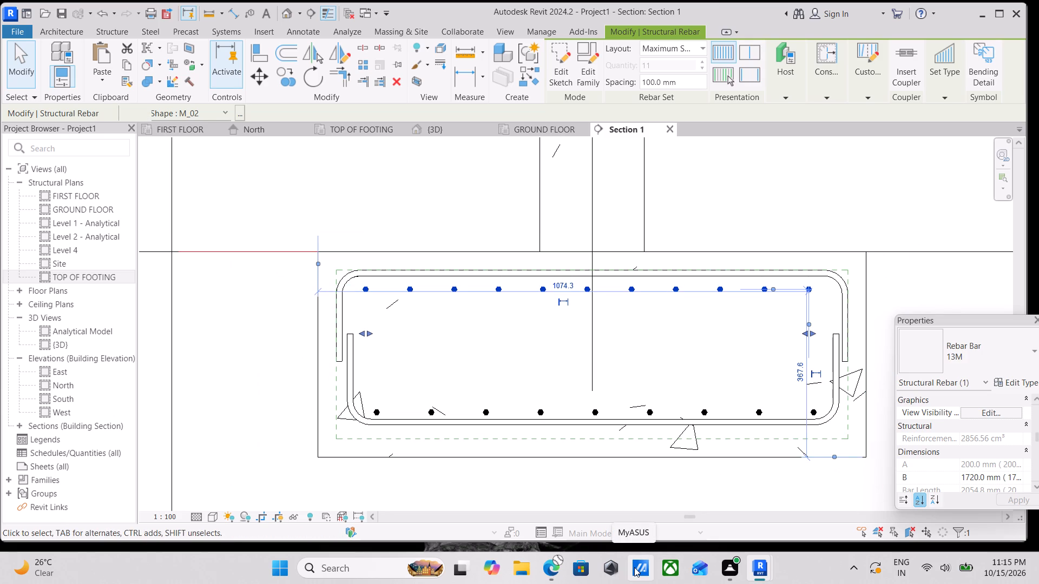
{"action": "key", "text": "Up"}
{"action": "key", "text": "Up"}
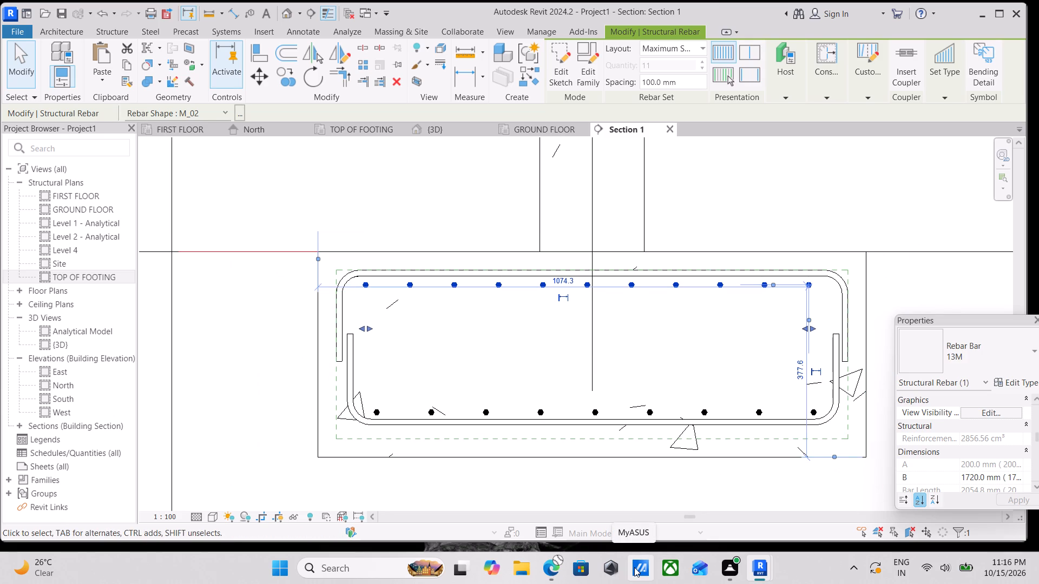
{"action": "scroll", "coordinate": [578, 533], "scroll_direction": "down", "scroll_amount": 3}
{"action": "key", "text": "Escape"}
Review the footing reinforcement in section and the section mark on the GROUND FLOOR plan, ending back in Section 1.
{"action": "scroll", "coordinate": [548, 447], "scroll_direction": "down", "scroll_amount": 6}
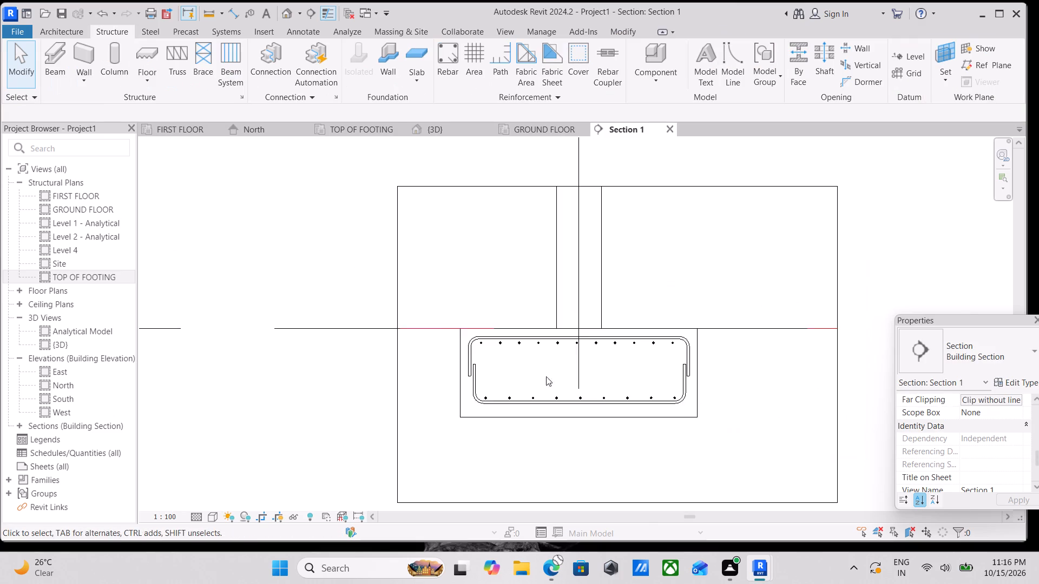
{"action": "scroll", "coordinate": [480, 371], "scroll_direction": "up", "scroll_amount": 4}
{"action": "scroll", "coordinate": [580, 155], "scroll_direction": "down", "scroll_amount": 2}
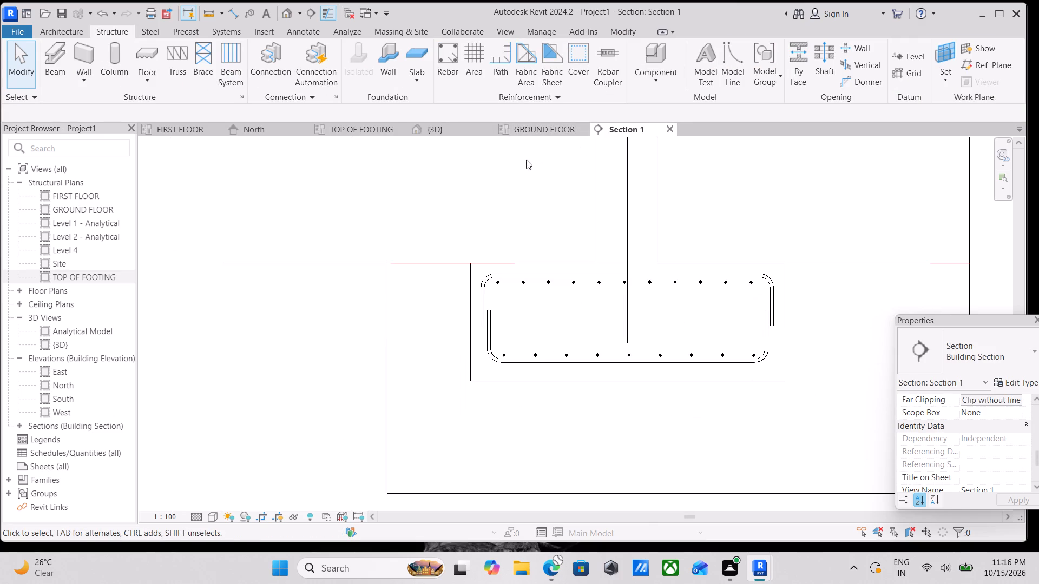
{"action": "left_click", "coordinate": [550, 129]}
{"action": "scroll", "coordinate": [661, 245], "scroll_direction": "down", "scroll_amount": 3}
{"action": "middle_click_drag", "start_coordinate": [660, 245], "coordinate": [591, 196]}
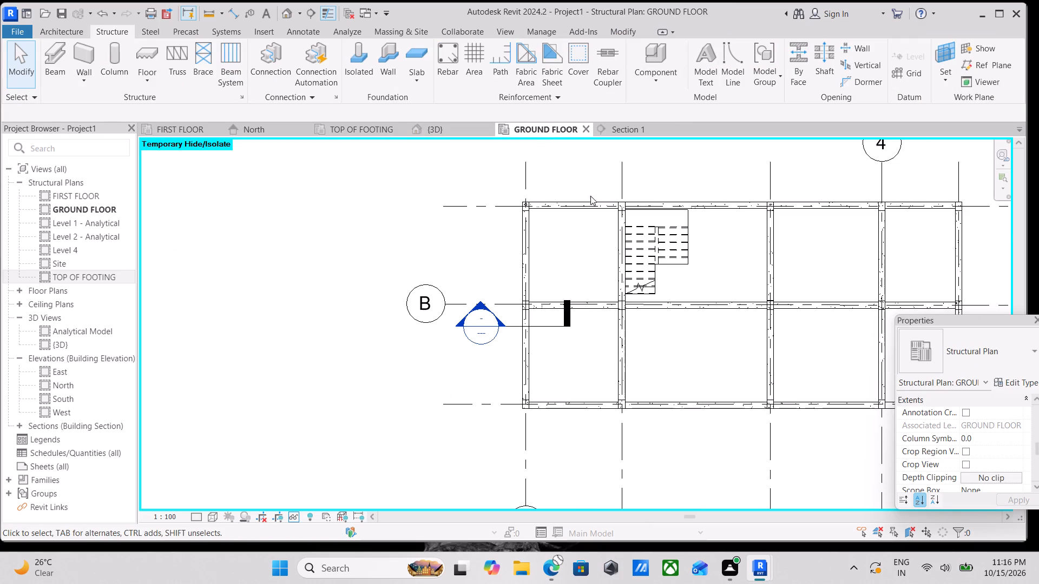
{"action": "left_click", "coordinate": [623, 133]}
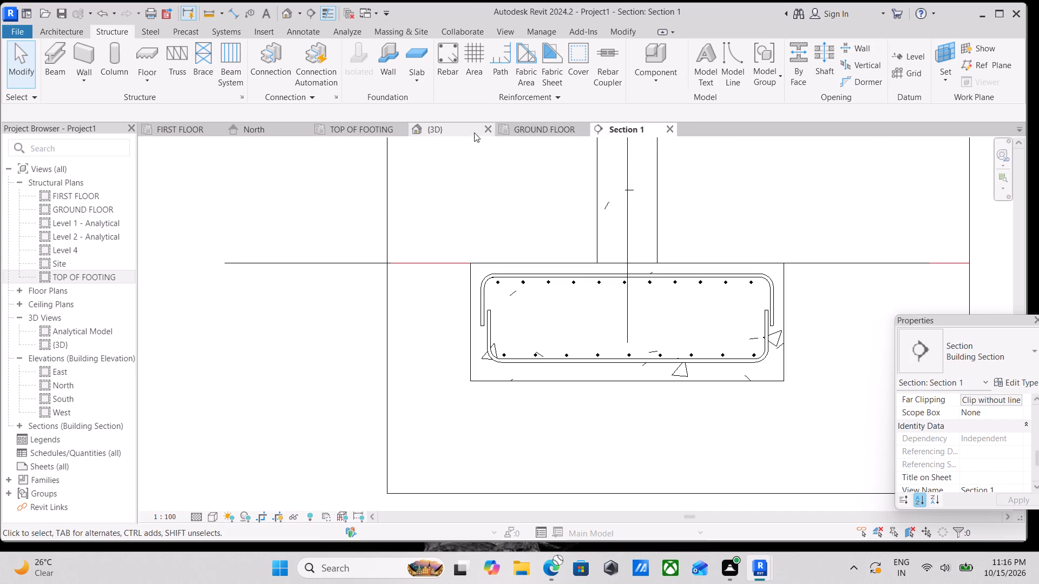
Set the 3D view's detail level to Fine so the footing bars show at full thickness.
{"action": "left_click", "coordinate": [462, 130]}
{"action": "scroll", "coordinate": [608, 260], "scroll_direction": "down", "scroll_amount": 3}
{"action": "middle_click_drag", "start_coordinate": [737, 348], "coordinate": [413, 340]}
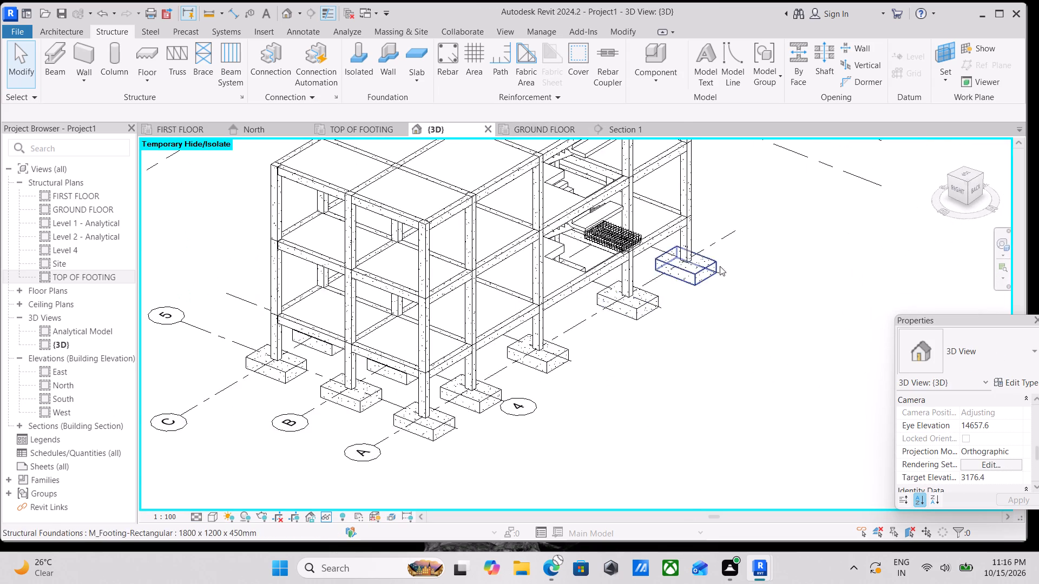
{"action": "scroll", "coordinate": [727, 251], "scroll_direction": "up", "scroll_amount": 13}
{"action": "scroll", "coordinate": [534, 307], "scroll_direction": "up", "scroll_amount": 3}
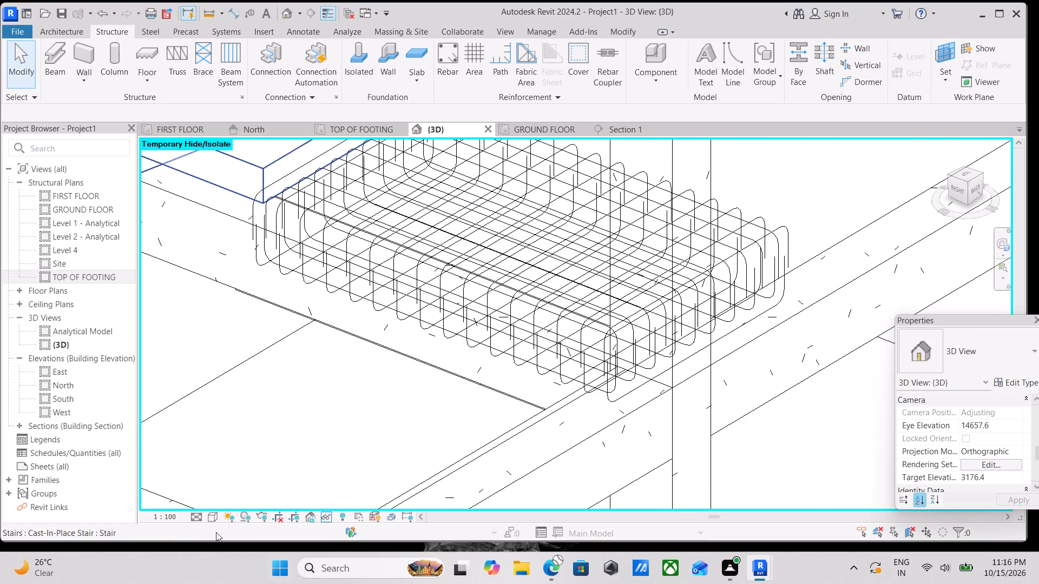
{"action": "left_click", "coordinate": [197, 514]}
{"action": "left_click", "coordinate": [201, 502]}
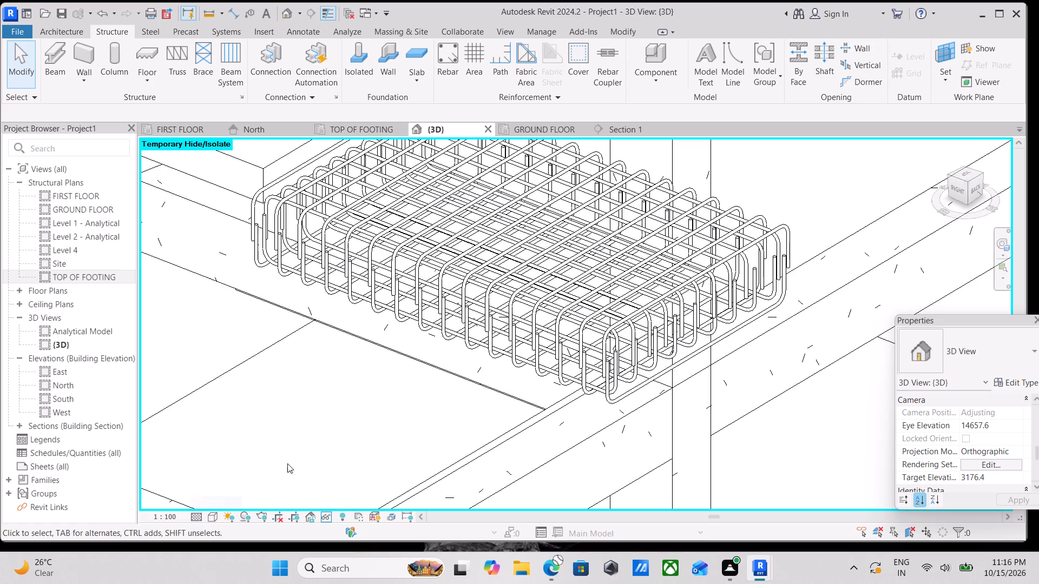
Inspect the footing's reinforcement cage and its column from several angles in the 3D view.
{"action": "scroll", "coordinate": [363, 416], "scroll_direction": "down", "scroll_amount": 5}
{"action": "scroll", "coordinate": [502, 337], "scroll_direction": "down", "scroll_amount": 3}
{"action": "scroll", "coordinate": [544, 332], "scroll_direction": "up", "scroll_amount": 3}
{"action": "scroll", "coordinate": [544, 332], "scroll_direction": "down", "scroll_amount": 4}
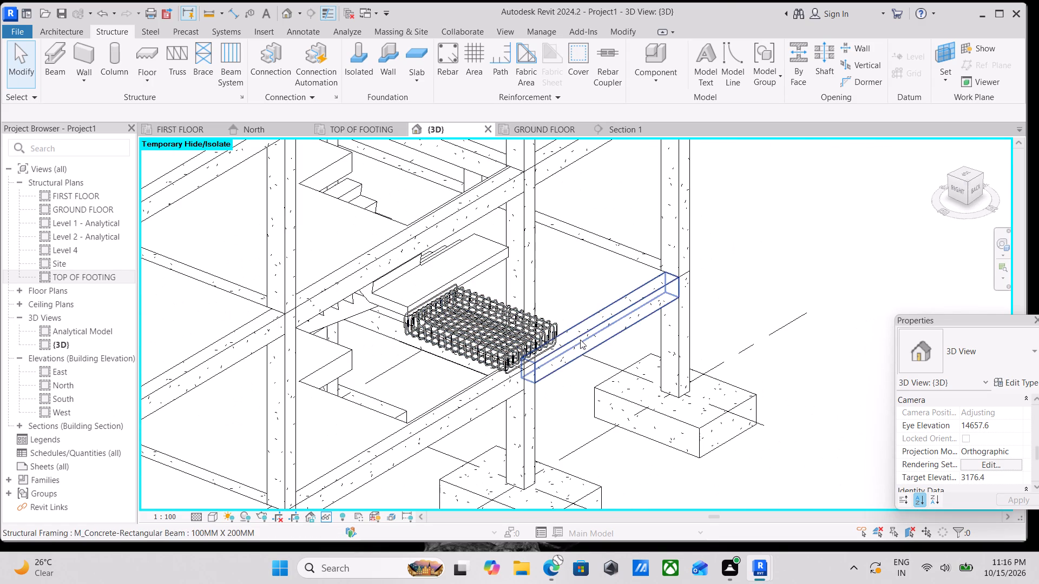
{"action": "middle_click_drag", "start_coordinate": [580, 339], "coordinate": [338, 375], "text": "shift"}
{"action": "middle_click_drag", "start_coordinate": [343, 379], "coordinate": [445, 133]}
{"action": "scroll", "coordinate": [425, 373], "scroll_direction": "down", "scroll_amount": 3}
{"action": "middle_click_drag", "start_coordinate": [390, 414], "coordinate": [581, 195]}
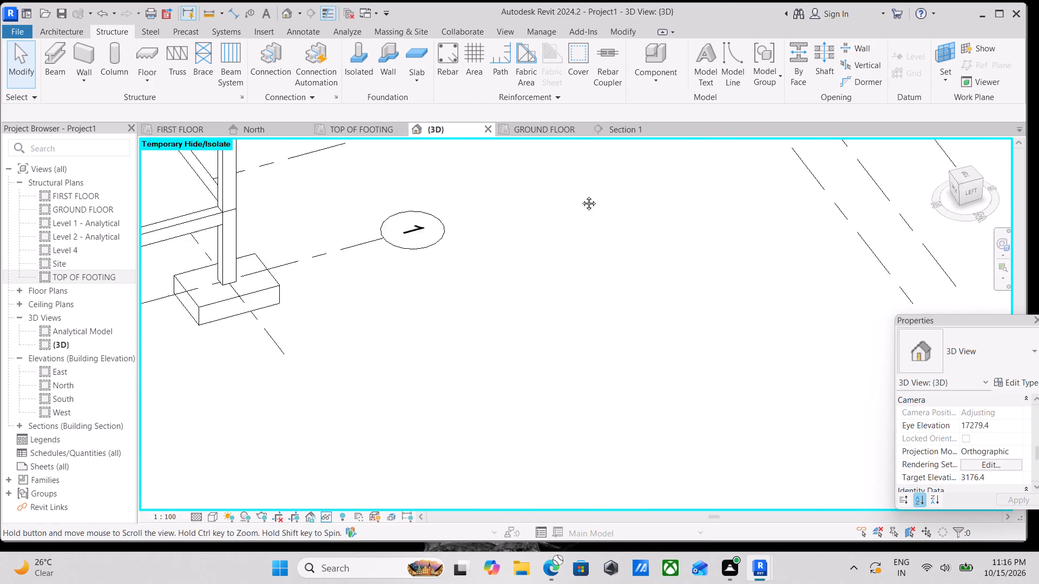
{"action": "middle_click_drag", "start_coordinate": [581, 195], "coordinate": [714, 103]}
{"action": "scroll", "coordinate": [703, 109], "scroll_direction": "down", "scroll_amount": 1}
{"action": "middle_click_drag", "start_coordinate": [569, 226], "coordinate": [648, 506]}
{"action": "scroll", "coordinate": [529, 458], "scroll_direction": "up", "scroll_amount": 6}
{"action": "scroll", "coordinate": [330, 369], "scroll_direction": "up", "scroll_amount": 3}
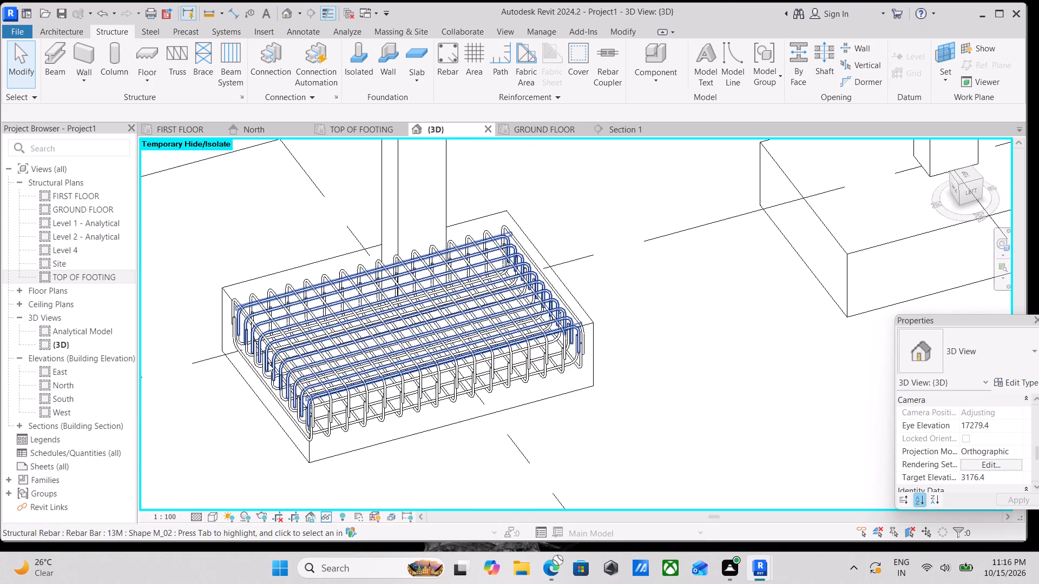
{"action": "scroll", "coordinate": [262, 363], "scroll_direction": "up", "scroll_amount": 3}
{"action": "scroll", "coordinate": [563, 335], "scroll_direction": "down", "scroll_amount": 1}
{"action": "middle_click_drag", "start_coordinate": [585, 335], "coordinate": [679, 331]}
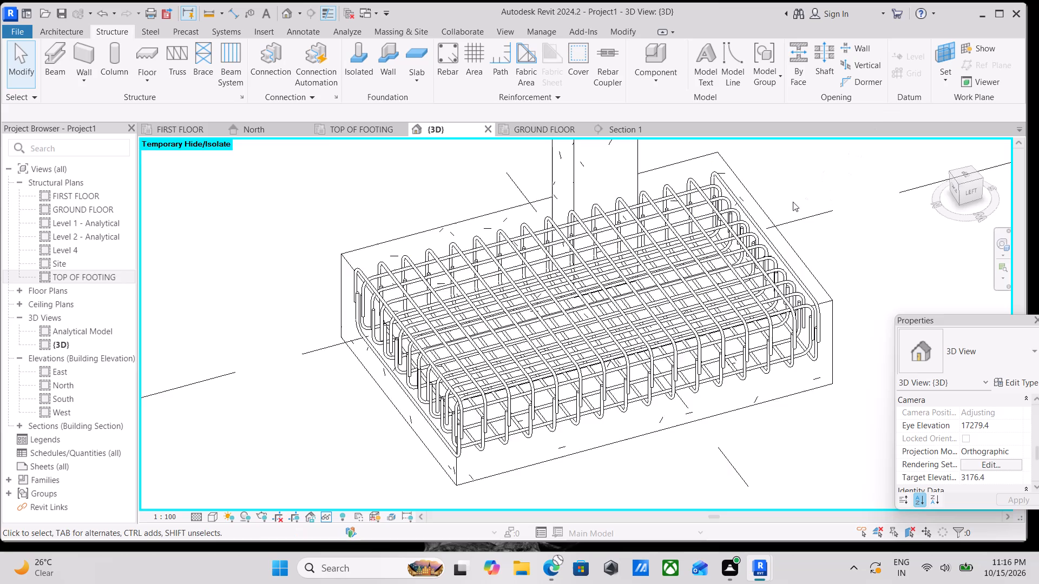
{"action": "scroll", "coordinate": [787, 207], "scroll_direction": "down", "scroll_amount": 2}
{"action": "middle_click_drag", "start_coordinate": [787, 208], "coordinate": [777, 307]}
{"action": "scroll", "coordinate": [720, 284], "scroll_direction": "down", "scroll_amount": 1}
{"action": "middle_click_drag", "start_coordinate": [720, 284], "coordinate": [695, 317]}
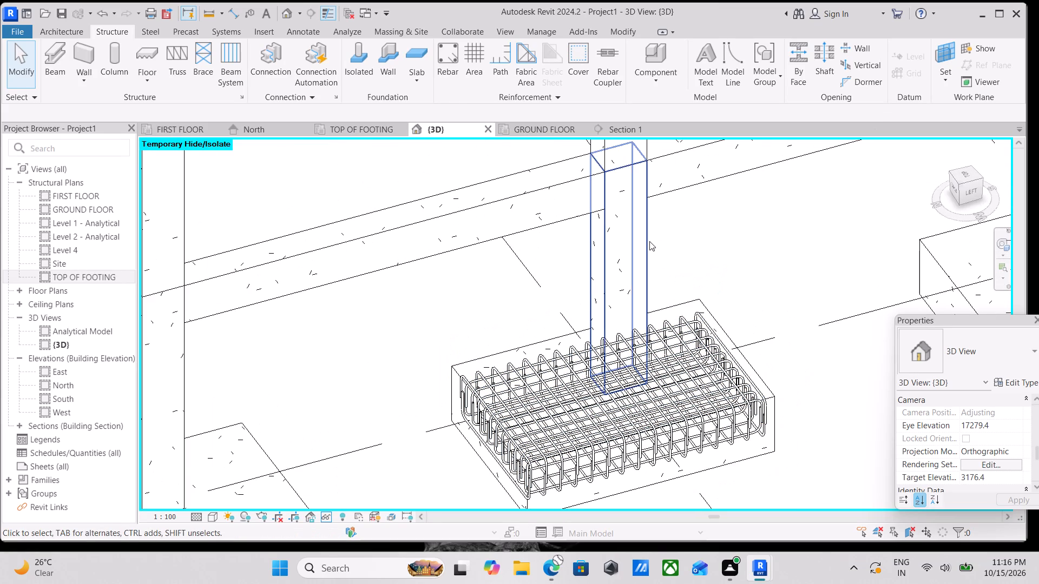
{"action": "left_click", "coordinate": [649, 241]}
{"action": "key", "text": "Escape"}
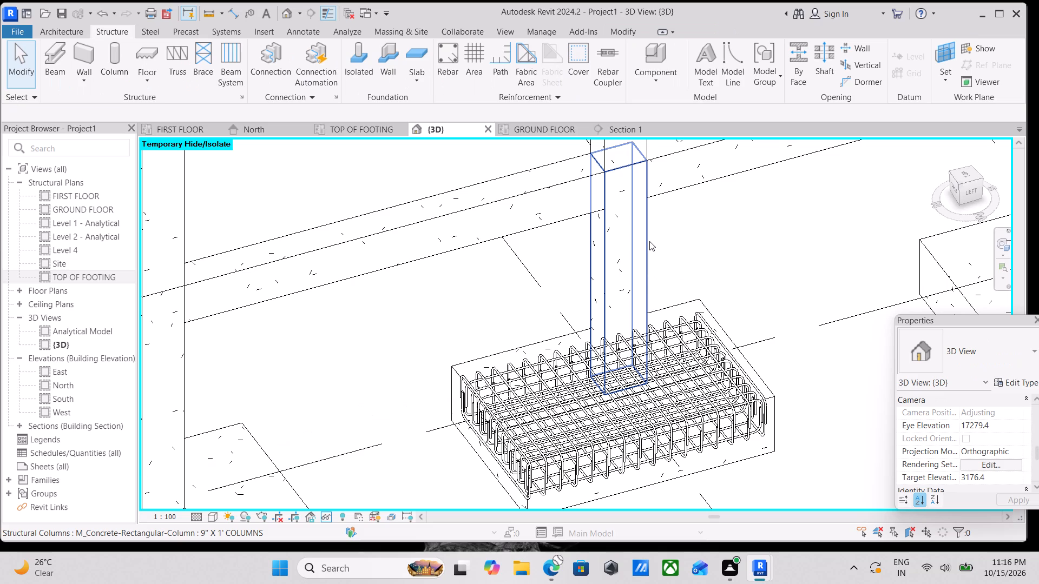
{"action": "scroll", "coordinate": [593, 221], "scroll_direction": "down", "scroll_amount": 3}
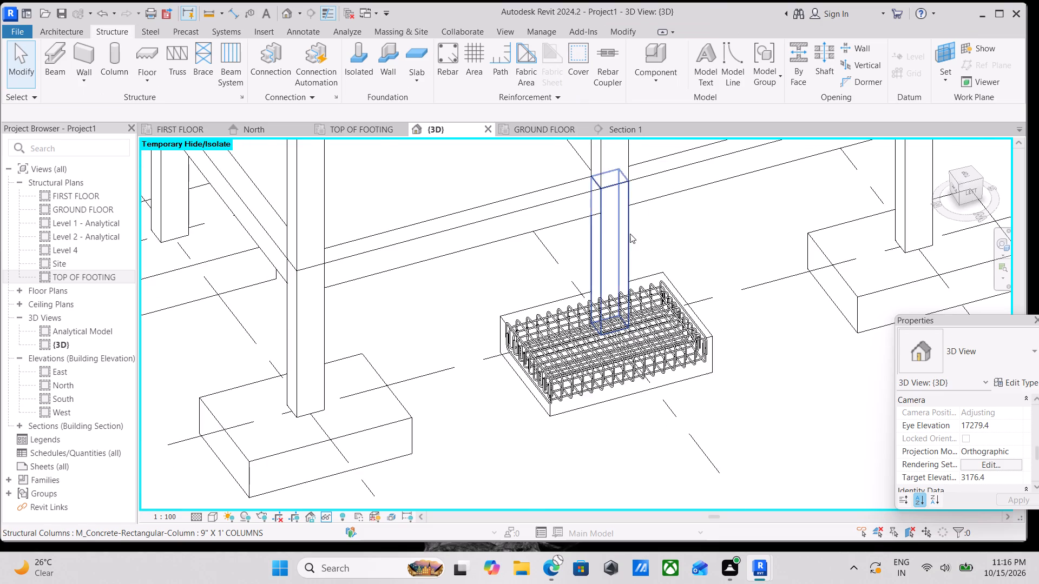
{"action": "scroll", "coordinate": [640, 225], "scroll_direction": "down", "scroll_amount": 3}
{"action": "middle_click_drag", "start_coordinate": [640, 225], "coordinate": [634, 300]}
{"action": "scroll", "coordinate": [634, 306], "scroll_direction": "up", "scroll_amount": 2}
{"action": "scroll", "coordinate": [634, 318], "scroll_direction": "down", "scroll_amount": 3}
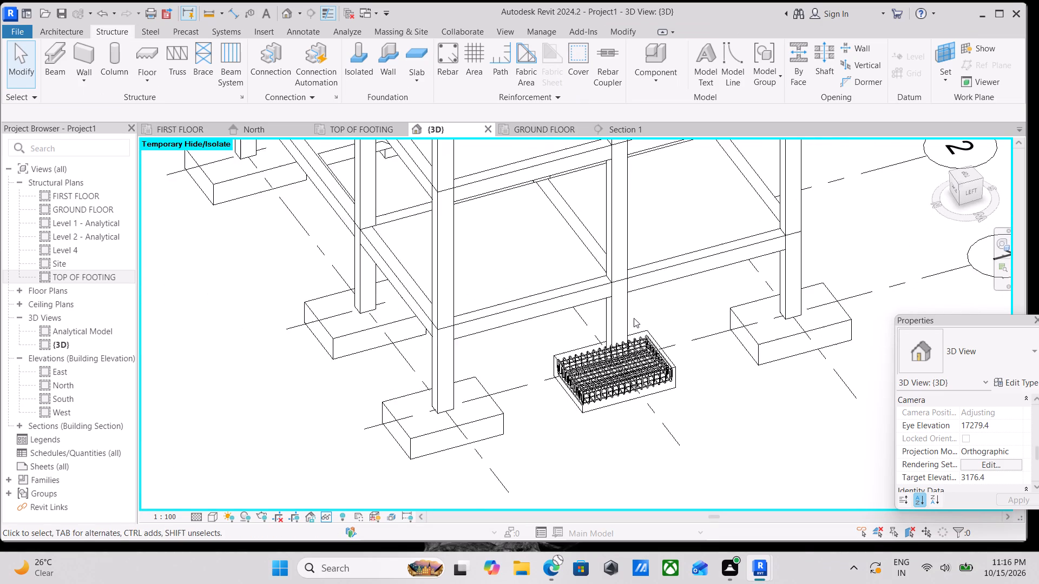
{"action": "key", "text": "Escape"}
{"action": "scroll", "coordinate": [627, 327], "scroll_direction": "up", "scroll_amount": 4}
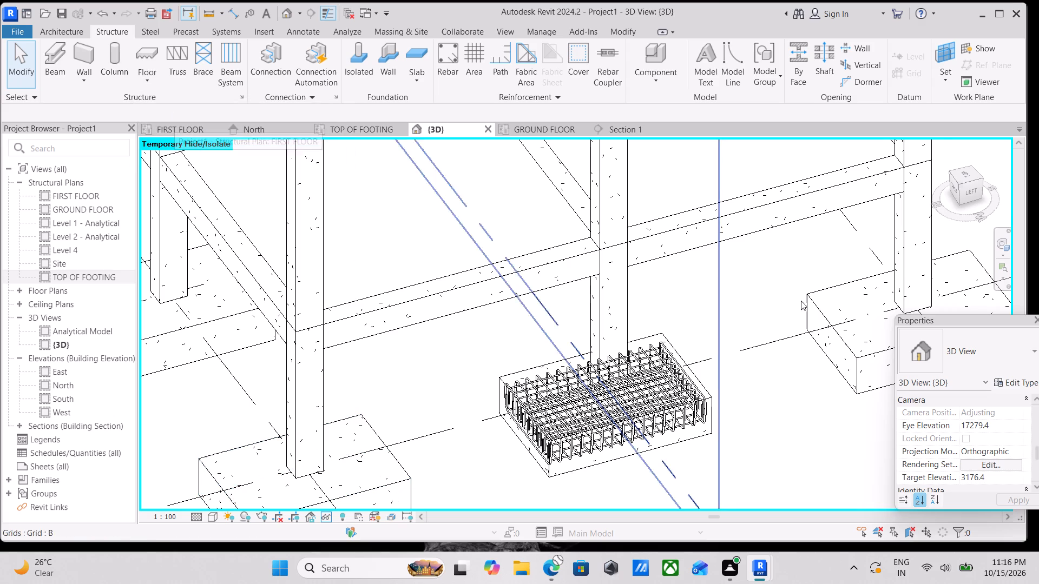
Examine the reinforced footing from the back-left edge and the left side, then in an angled view of the whole frame.
{"action": "left_click", "coordinate": [959, 194]}
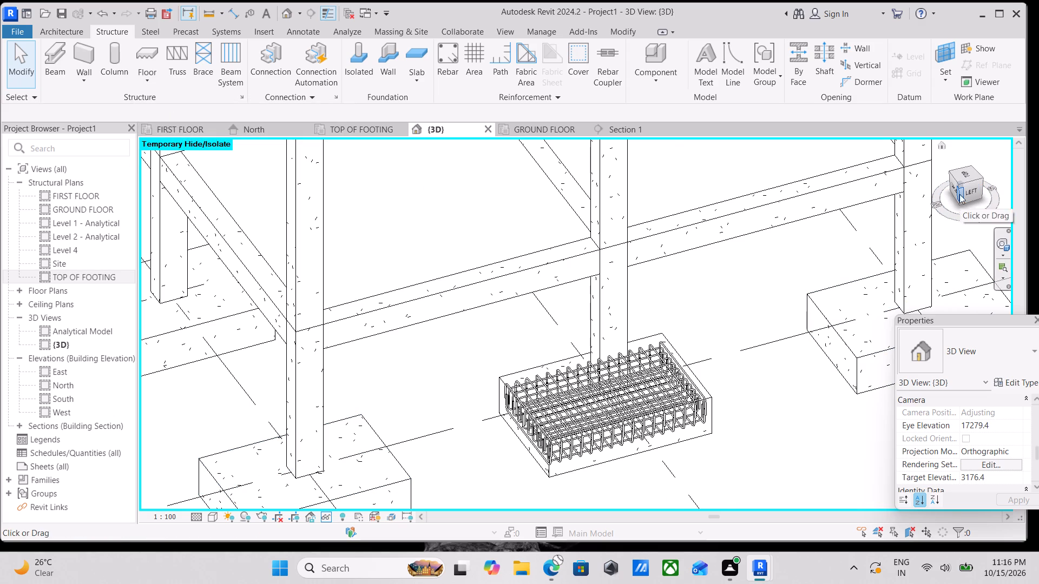
{"action": "scroll", "coordinate": [673, 338], "scroll_direction": "up", "scroll_amount": 5}
{"action": "scroll", "coordinate": [472, 362], "scroll_direction": "up", "scroll_amount": 4}
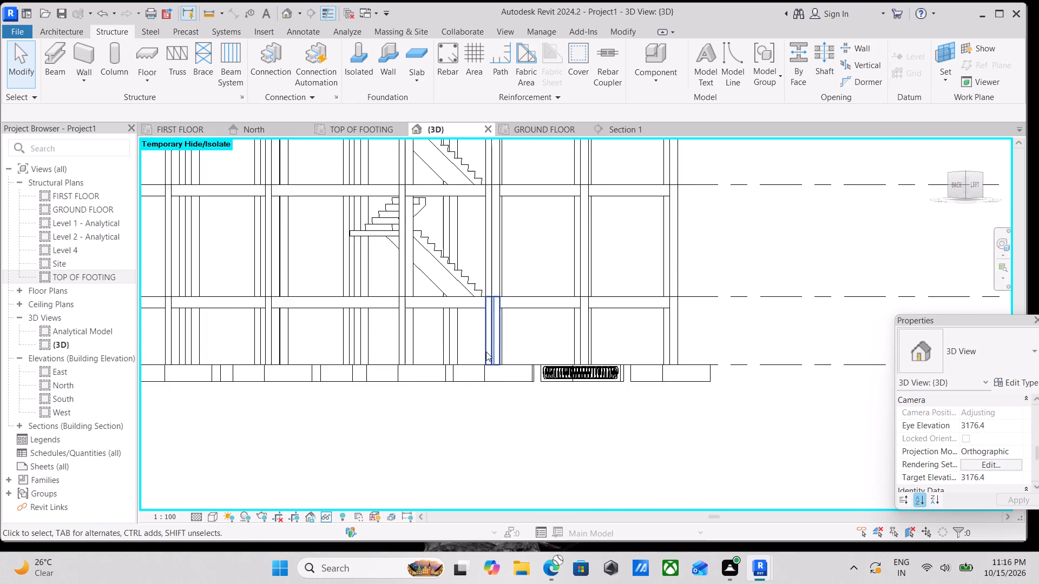
{"action": "scroll", "coordinate": [486, 351], "scroll_direction": "up", "scroll_amount": 5}
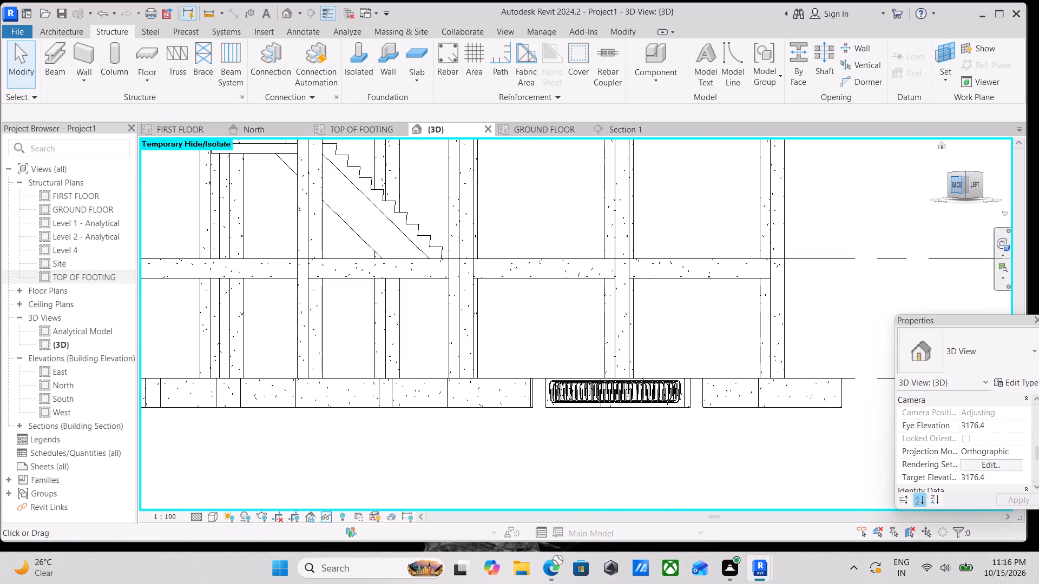
{"action": "left_click", "coordinate": [972, 188]}
{"action": "scroll", "coordinate": [772, 317], "scroll_direction": "up", "scroll_amount": 4}
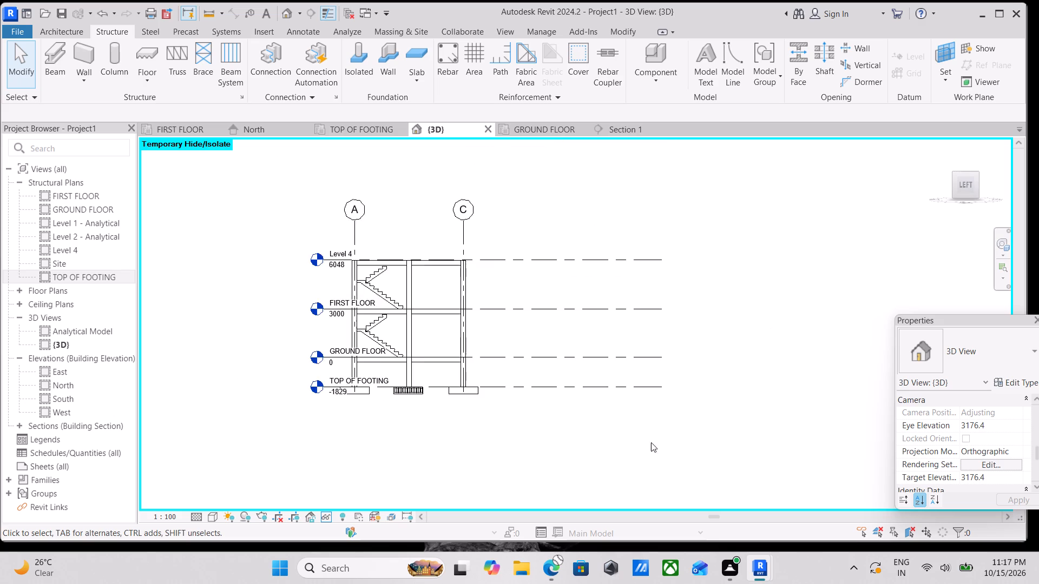
{"action": "scroll", "coordinate": [398, 421], "scroll_direction": "up", "scroll_amount": 7}
{"action": "scroll", "coordinate": [398, 360], "scroll_direction": "down", "scroll_amount": 1}
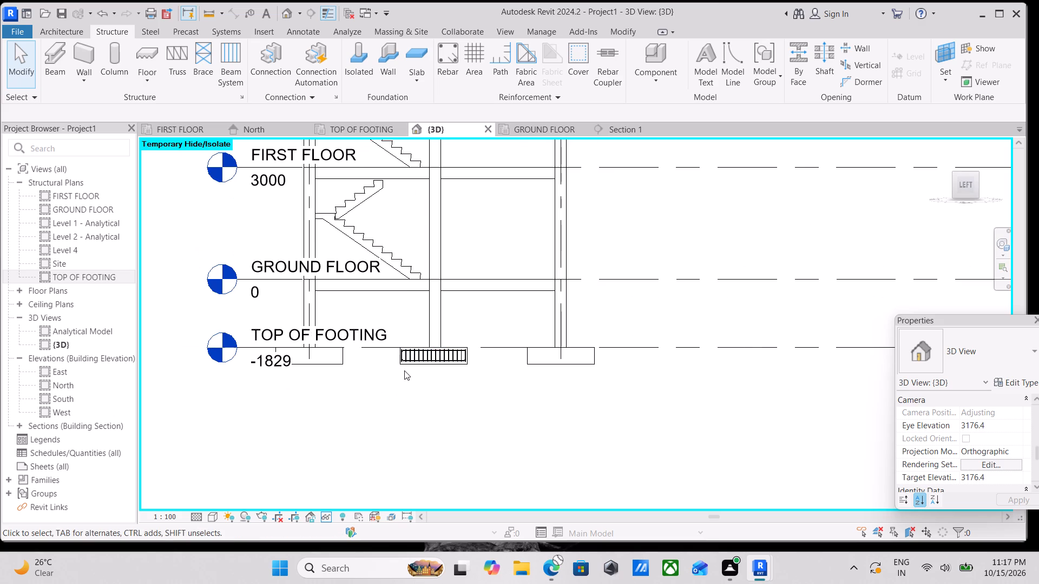
{"action": "middle_click_drag", "start_coordinate": [405, 371], "coordinate": [432, 473], "text": "shift"}
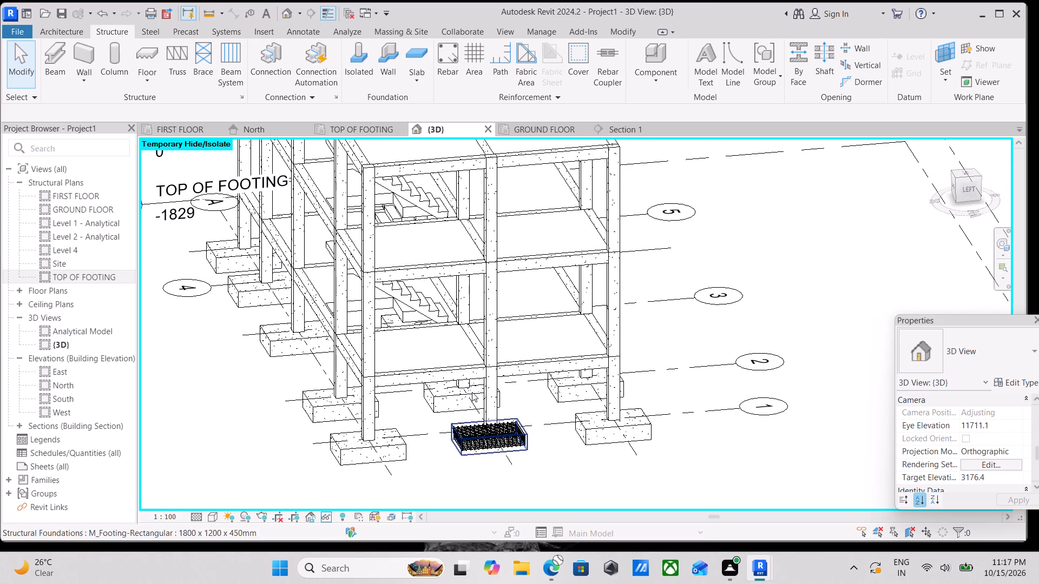
{"action": "scroll", "coordinate": [475, 384], "scroll_direction": "up", "scroll_amount": 5}
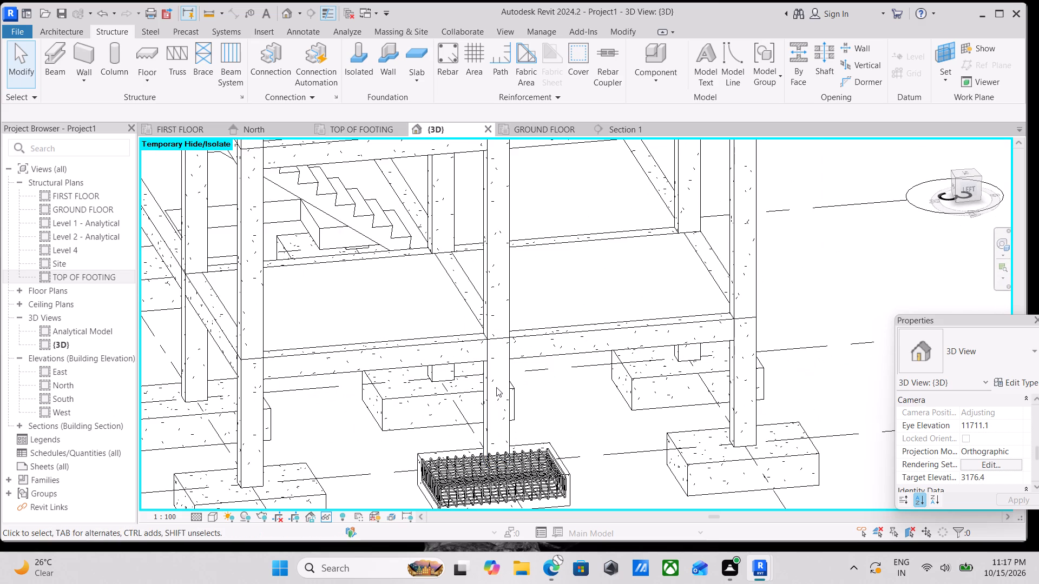
{"action": "scroll", "coordinate": [509, 235], "scroll_direction": "down", "scroll_amount": 1}
In Section 1, extend the crop region's top edge up the column to just below the ground-floor beam's underside.
{"action": "left_click", "coordinate": [608, 126]}
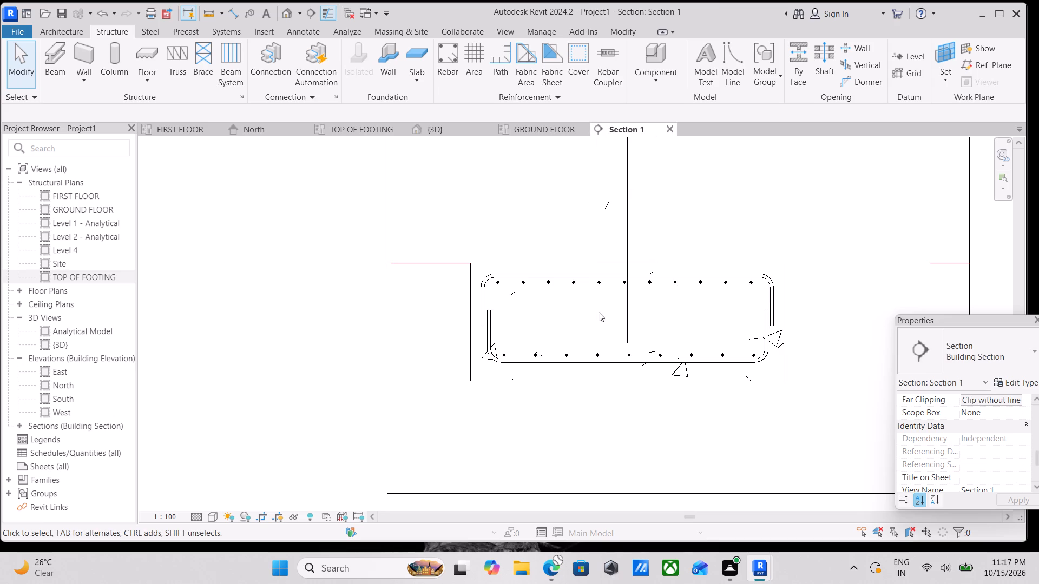
{"action": "scroll", "coordinate": [601, 316], "scroll_direction": "down", "scroll_amount": 6}
{"action": "middle_click_drag", "start_coordinate": [601, 316], "coordinate": [592, 359]}
{"action": "scroll", "coordinate": [600, 286], "scroll_direction": "up", "scroll_amount": 3}
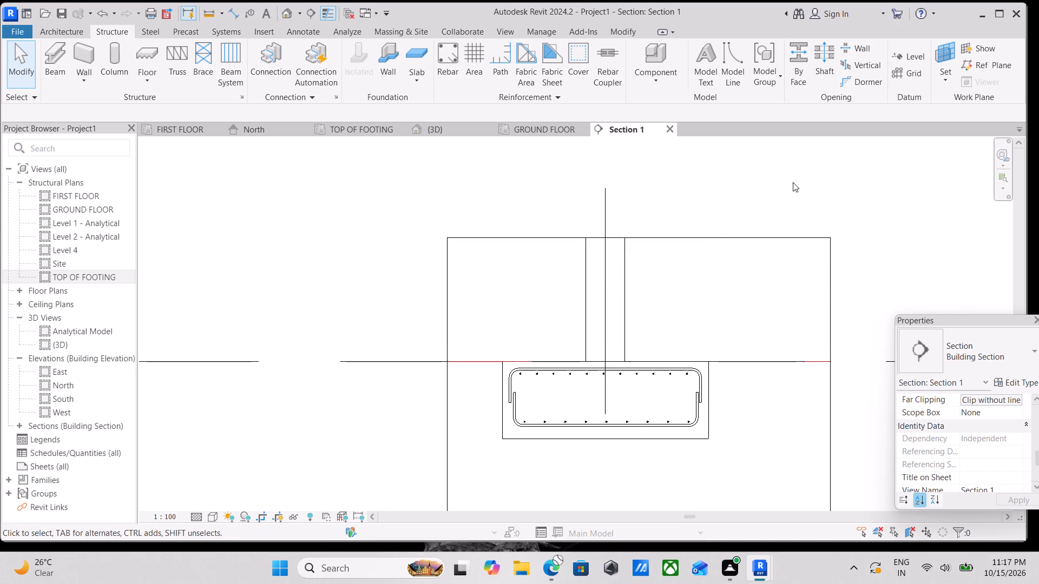
{"action": "left_click", "coordinate": [696, 235]}
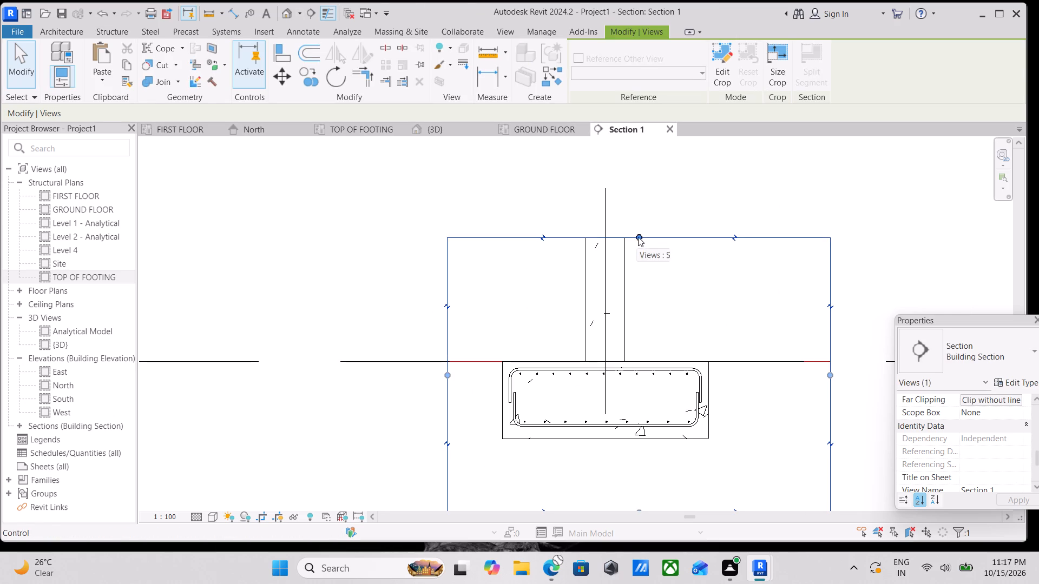
{"action": "left_click_drag", "start_coordinate": [638, 236], "coordinate": [641, 214]}
{"action": "middle_click_drag", "start_coordinate": [643, 228], "coordinate": [640, 275]}
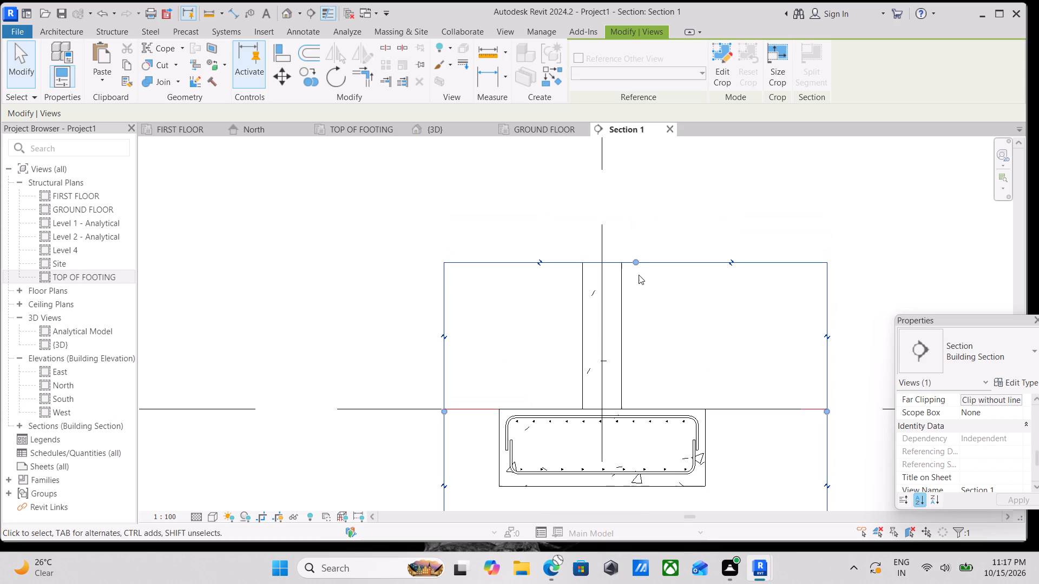
{"action": "left_click_drag", "start_coordinate": [635, 258], "coordinate": [635, 238]}
{"action": "middle_click_drag", "start_coordinate": [637, 250], "coordinate": [643, 318]}
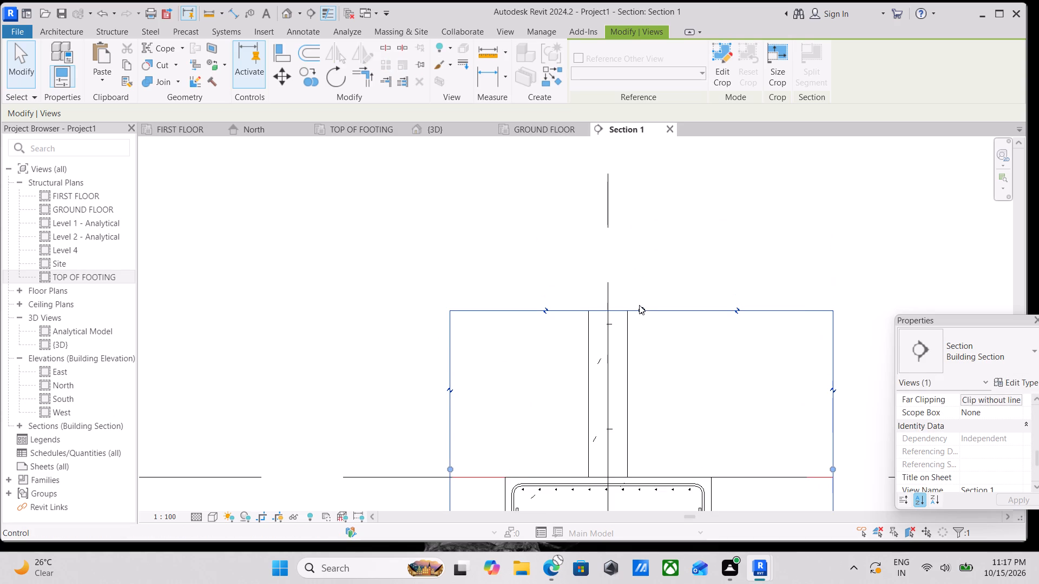
{"action": "left_click_drag", "start_coordinate": [642, 308], "coordinate": [644, 244]}
{"action": "scroll", "coordinate": [649, 277], "scroll_direction": "down", "scroll_amount": 1}
{"action": "middle_click_drag", "start_coordinate": [649, 277], "coordinate": [645, 340]}
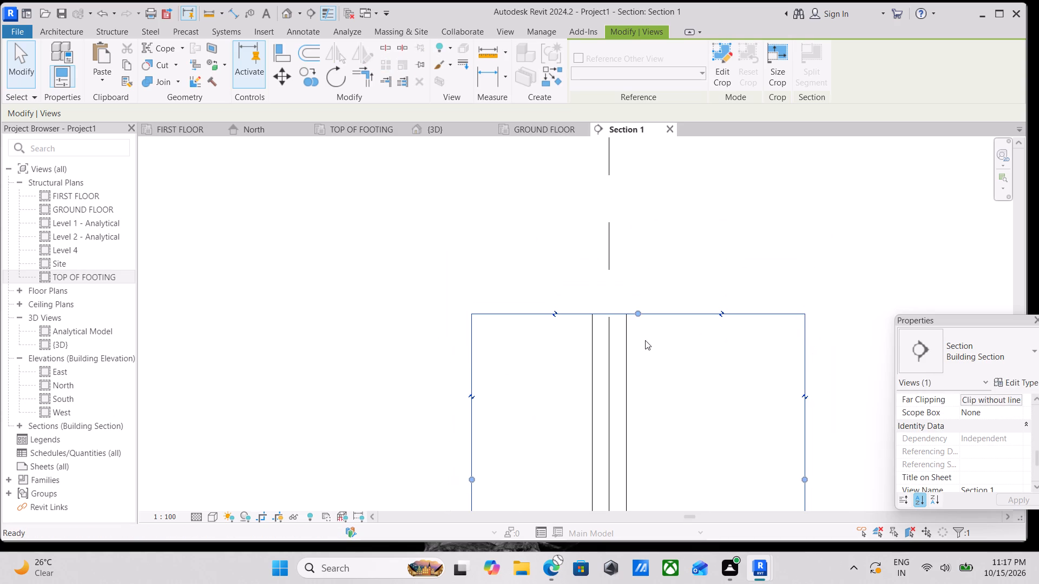
{"action": "left_click_drag", "start_coordinate": [636, 310], "coordinate": [639, 245]}
{"action": "scroll", "coordinate": [657, 275], "scroll_direction": "down", "scroll_amount": 1}
{"action": "middle_click_drag", "start_coordinate": [658, 276], "coordinate": [641, 364]}
{"action": "left_click_drag", "start_coordinate": [623, 340], "coordinate": [623, 351]}
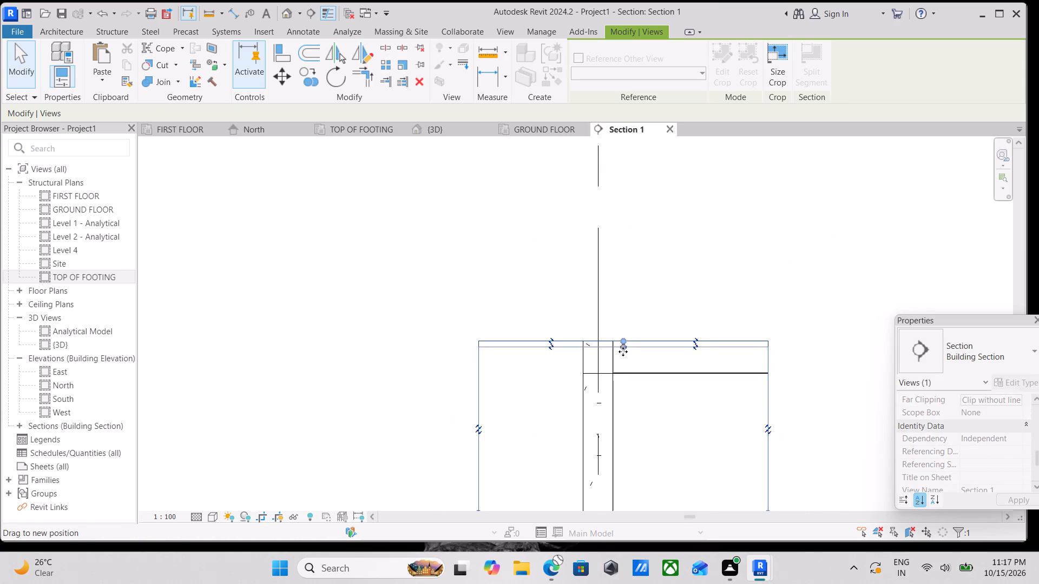
{"action": "left_click_drag", "start_coordinate": [623, 351], "coordinate": [620, 360]}
{"action": "scroll", "coordinate": [624, 408], "scroll_direction": "up", "scroll_amount": 4}
{"action": "scroll", "coordinate": [617, 414], "scroll_direction": "down", "scroll_amount": 1}
{"action": "middle_click_drag", "start_coordinate": [625, 406], "coordinate": [669, 354]}
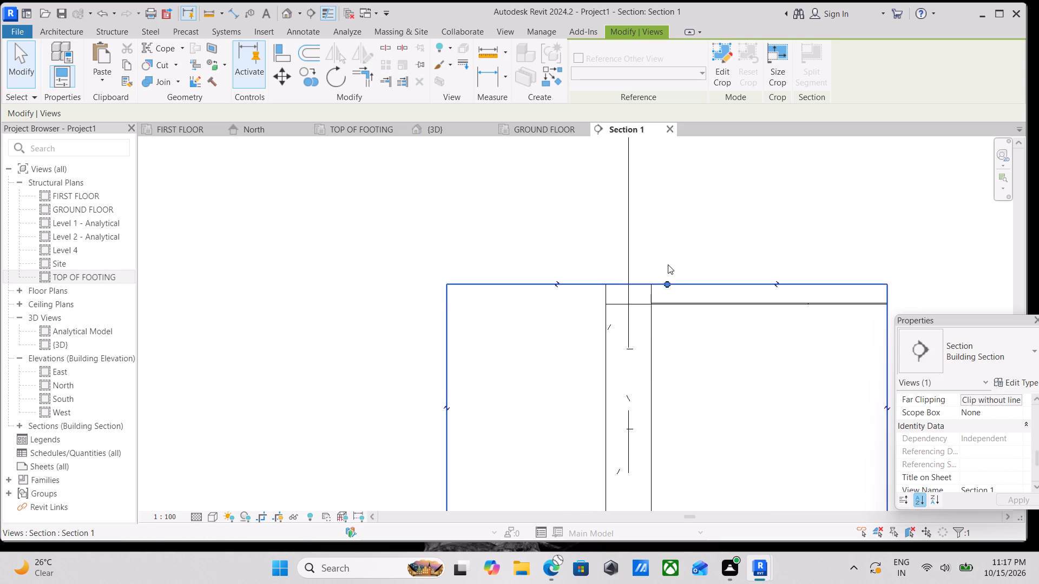
{"action": "left_click_drag", "start_coordinate": [664, 281], "coordinate": [664, 308]}
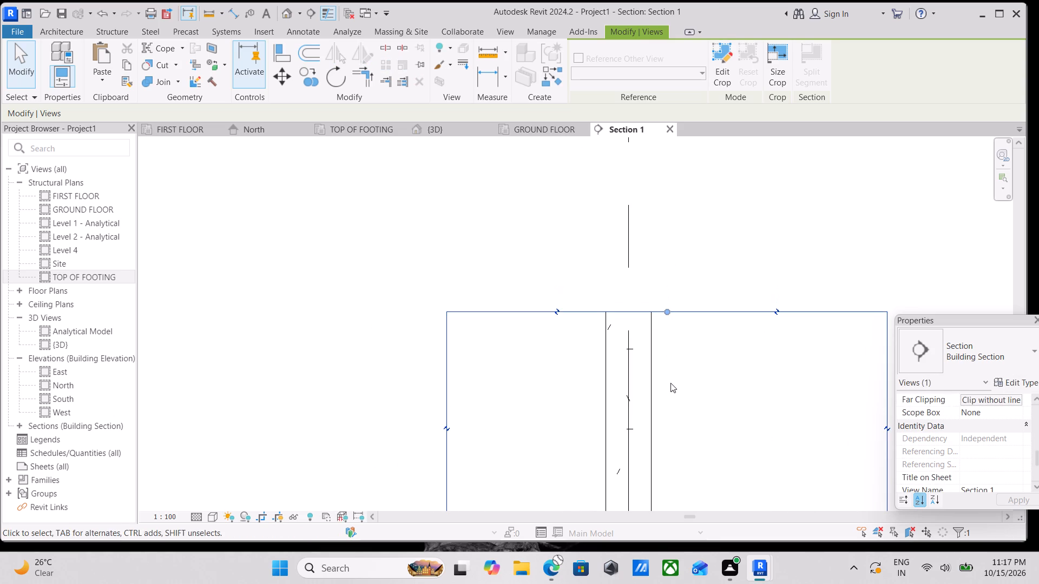
{"action": "middle_click_drag", "start_coordinate": [684, 332], "coordinate": [687, 266]}
{"action": "key", "text": "Escape"}
Review the predefined cover types and thicknesses in the Rebar Cover Settings, with cover editing set to whole elements.
{"action": "scroll", "coordinate": [662, 350], "scroll_direction": "down", "scroll_amount": 2}
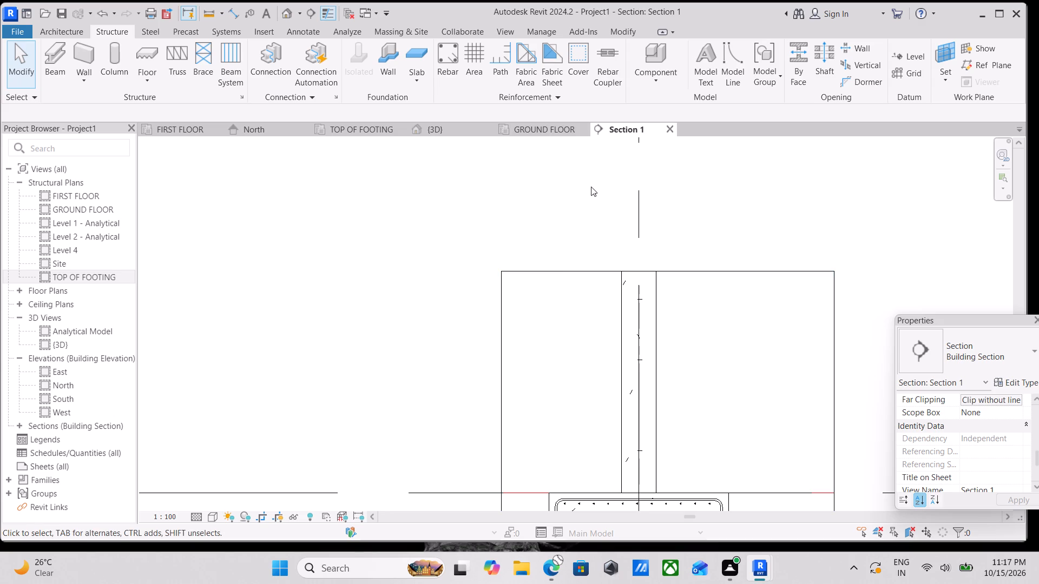
{"action": "scroll", "coordinate": [556, 315], "scroll_direction": "up", "scroll_amount": 2}
{"action": "scroll", "coordinate": [624, 292], "scroll_direction": "down", "scroll_amount": 2}
{"action": "middle_click_drag", "start_coordinate": [621, 291], "coordinate": [543, 327]}
{"action": "scroll", "coordinate": [530, 327], "scroll_direction": "up", "scroll_amount": 1}
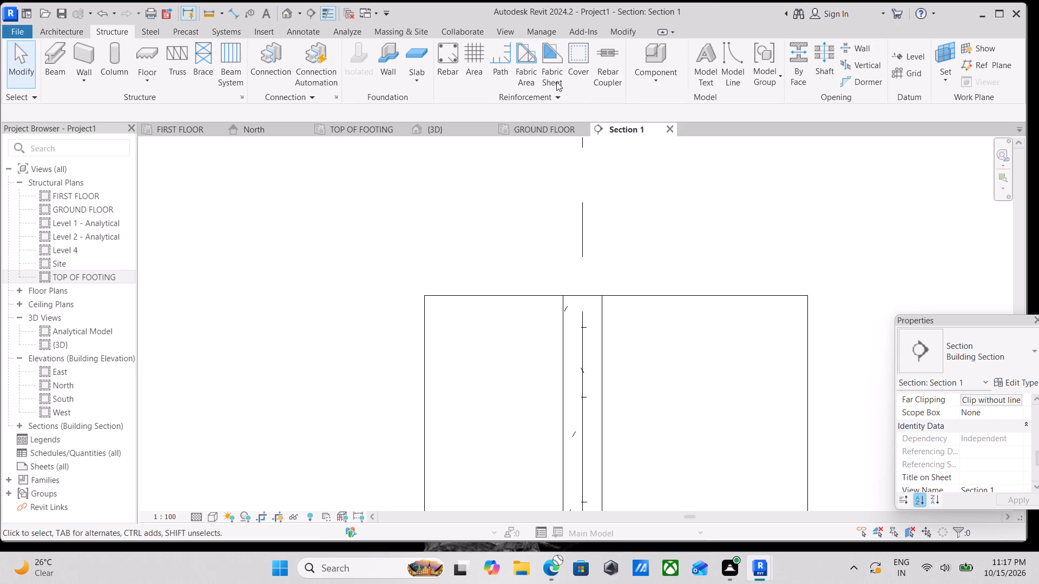
{"action": "left_click", "coordinate": [573, 77]}
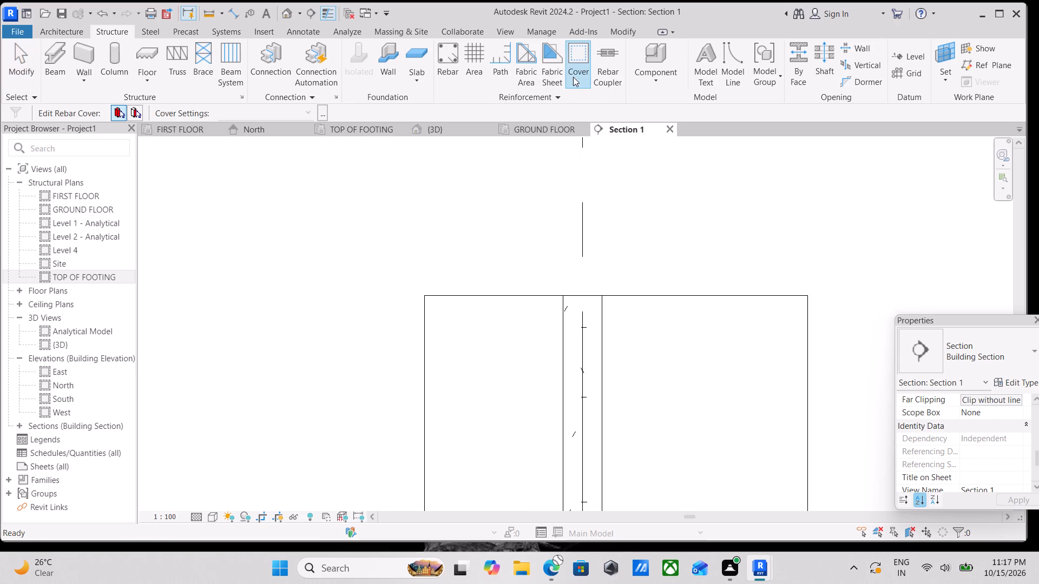
{"action": "scroll", "coordinate": [581, 319], "scroll_direction": "up", "scroll_amount": 4}
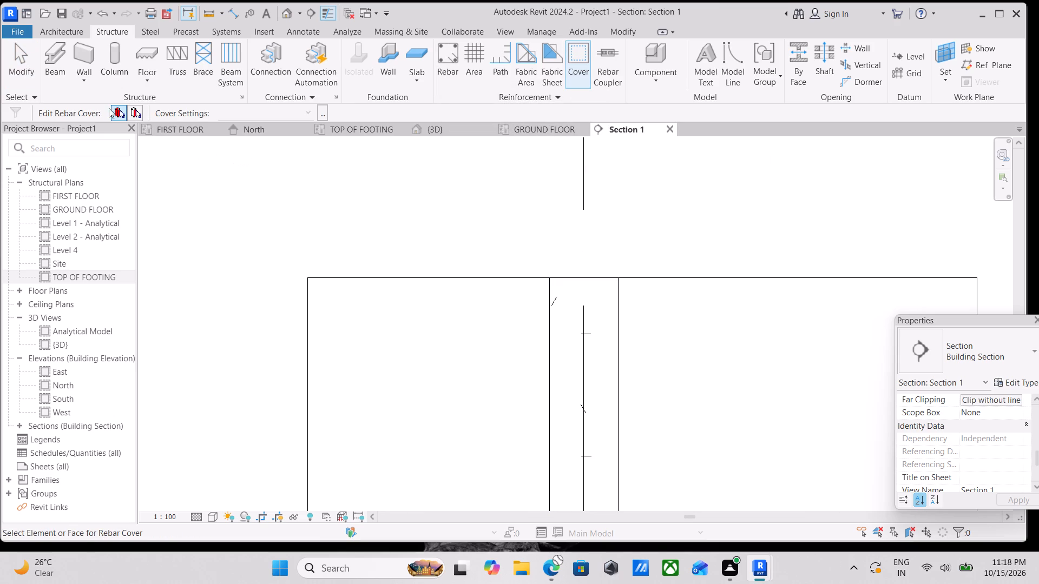
{"action": "left_click", "coordinate": [136, 112]}
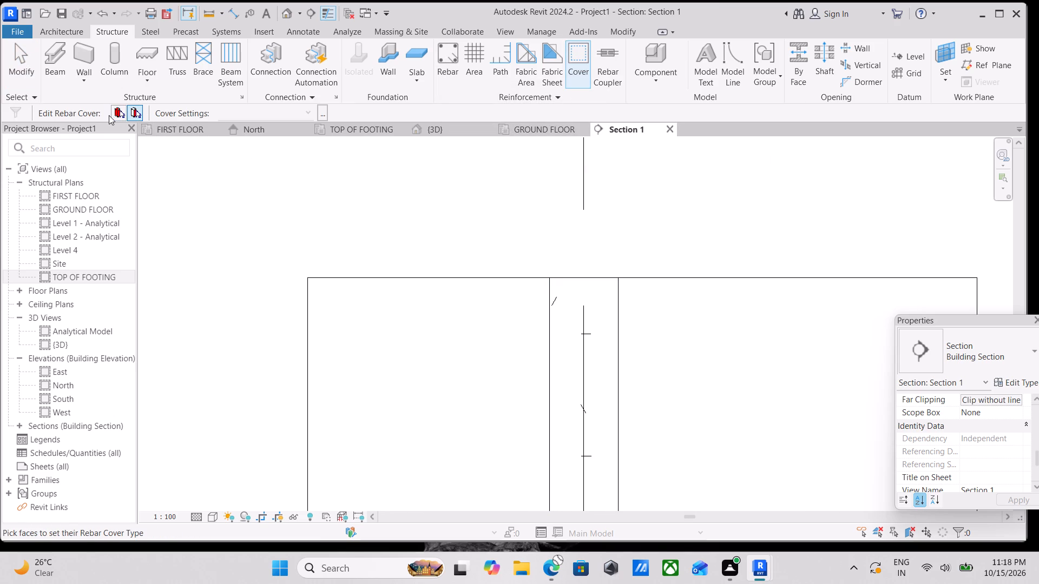
{"action": "left_click", "coordinate": [115, 112]}
{"action": "left_click", "coordinate": [308, 109]}
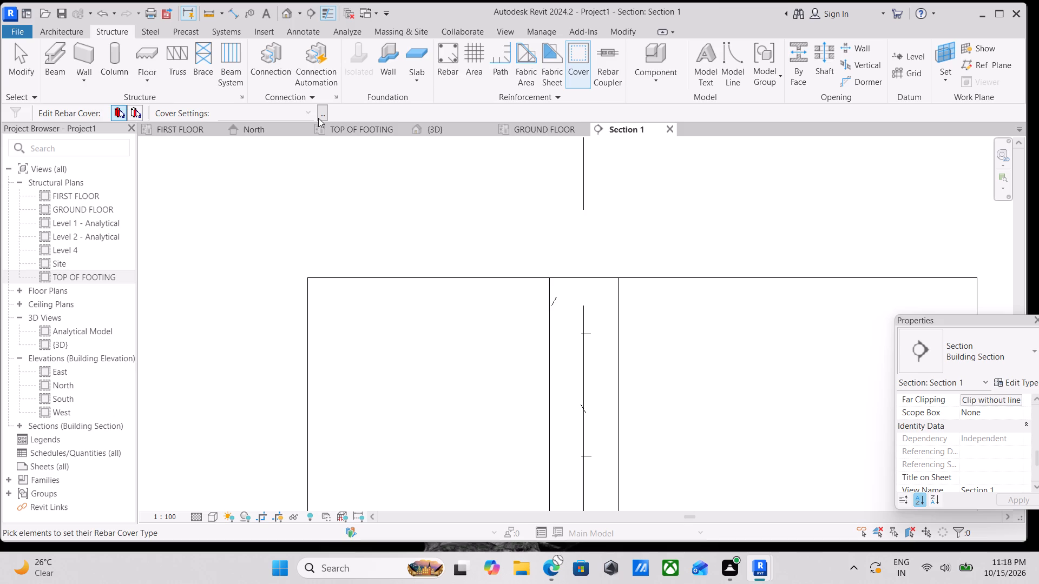
{"action": "left_click", "coordinate": [318, 118]}
{"action": "left_click", "coordinate": [553, 251]}
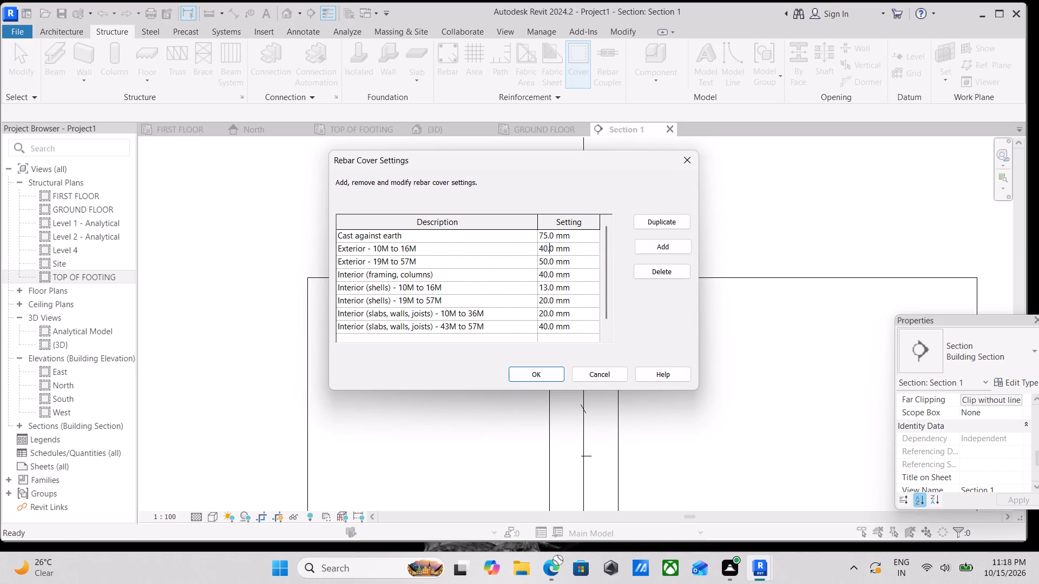
{"action": "left_click", "coordinate": [525, 251]}
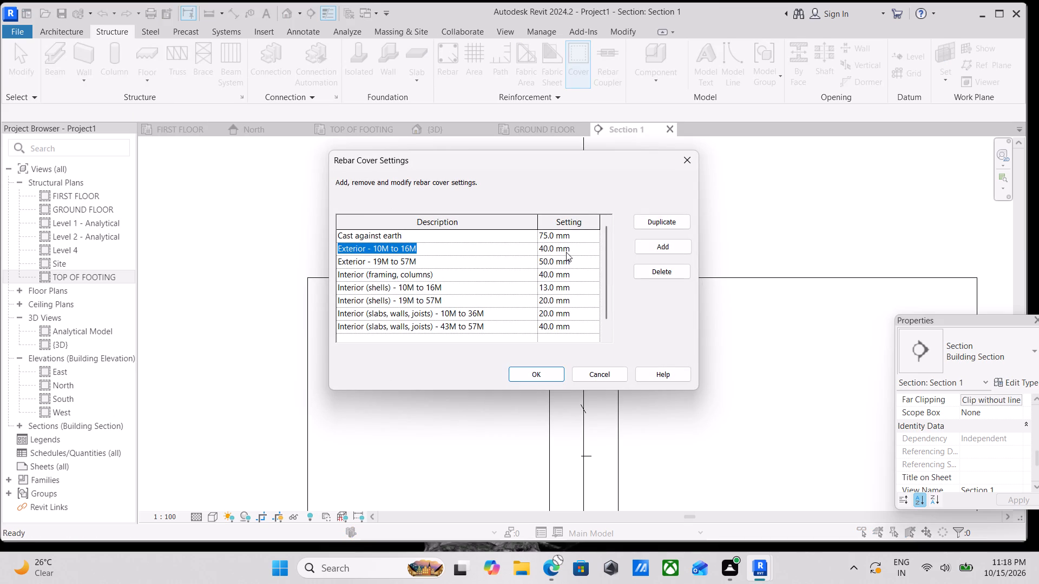
{"action": "left_click", "coordinate": [590, 251]}
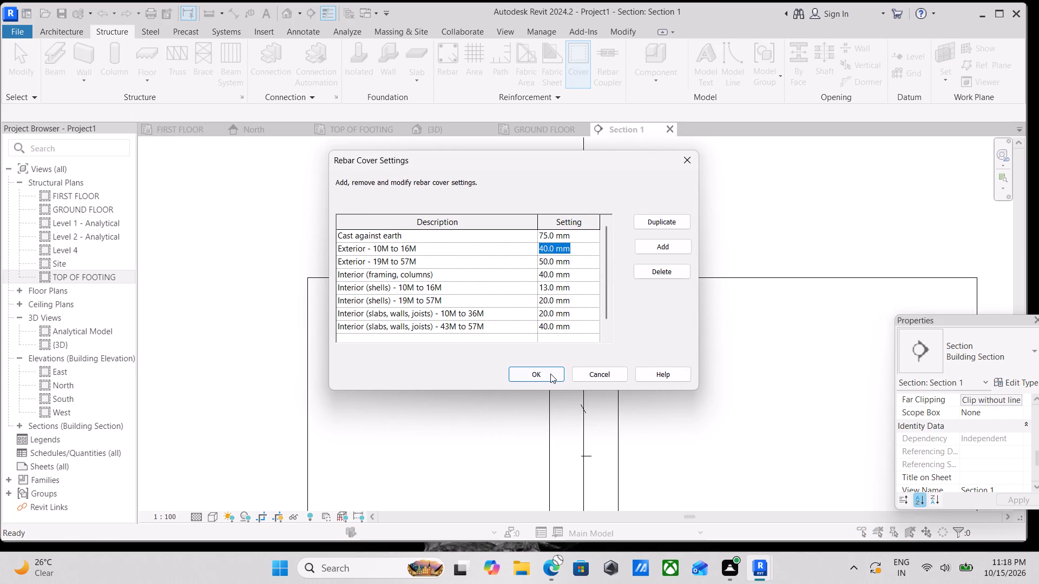
{"action": "left_click", "coordinate": [550, 374]}
Assign the Interior (framing, columns) <40 mm> rebar cover to the column in Section 1.
{"action": "left_click", "coordinate": [555, 296]}
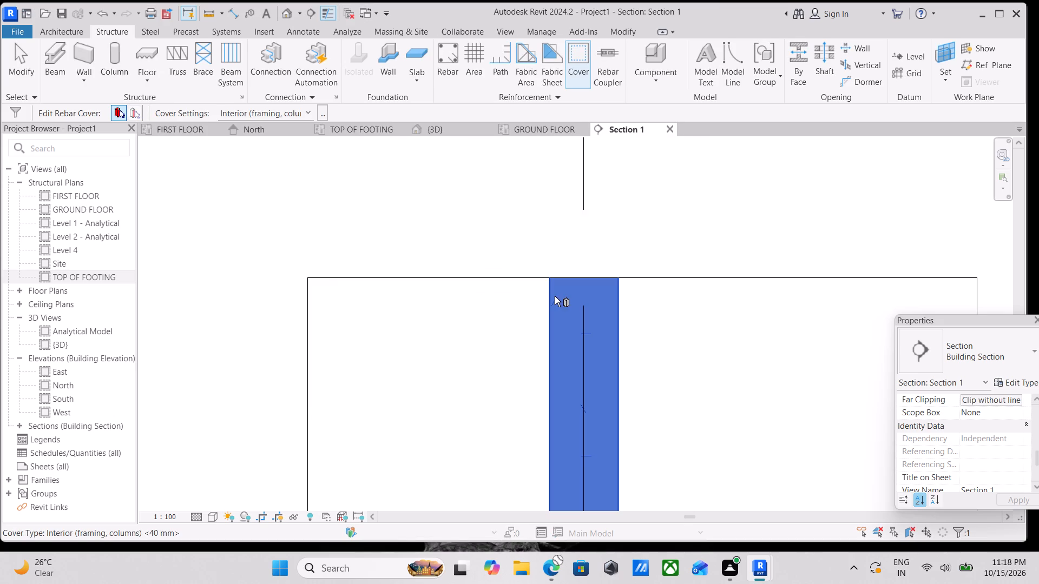
{"action": "left_click", "coordinate": [313, 109]}
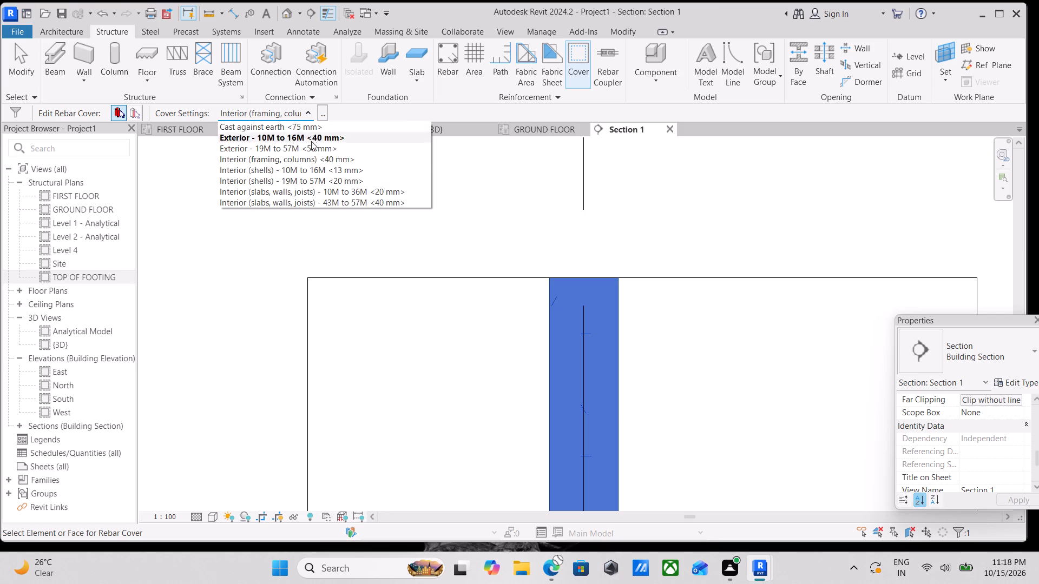
{"action": "left_click", "coordinate": [310, 158]}
{"action": "scroll", "coordinate": [504, 268], "scroll_direction": "up", "scroll_amount": 3}
{"action": "scroll", "coordinate": [610, 276], "scroll_direction": "down", "scroll_amount": 3}
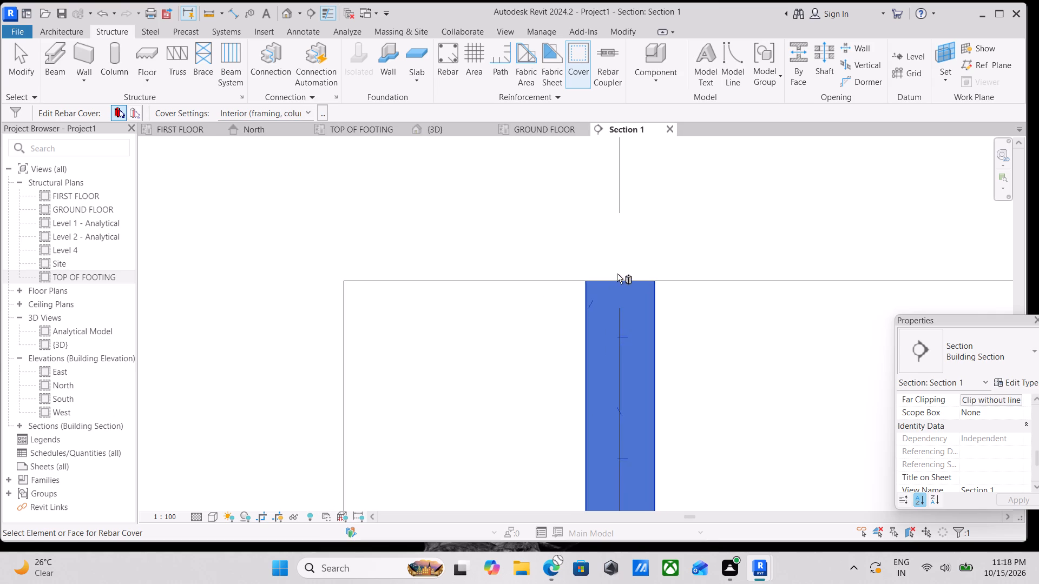
{"action": "scroll", "coordinate": [626, 285], "scroll_direction": "down", "scroll_amount": 4}
{"action": "key", "text": "Escape"}
Start placing structural rebar in Section 1 and choose the closed tie shape M_T1 with the 13M bar.
{"action": "middle_click_drag", "start_coordinate": [640, 296], "coordinate": [611, 203]}
{"action": "scroll", "coordinate": [609, 190], "scroll_direction": "up", "scroll_amount": 1}
{"action": "scroll", "coordinate": [623, 329], "scroll_direction": "down", "scroll_amount": 3}
{"action": "middle_click_drag", "start_coordinate": [623, 328], "coordinate": [622, 299]}
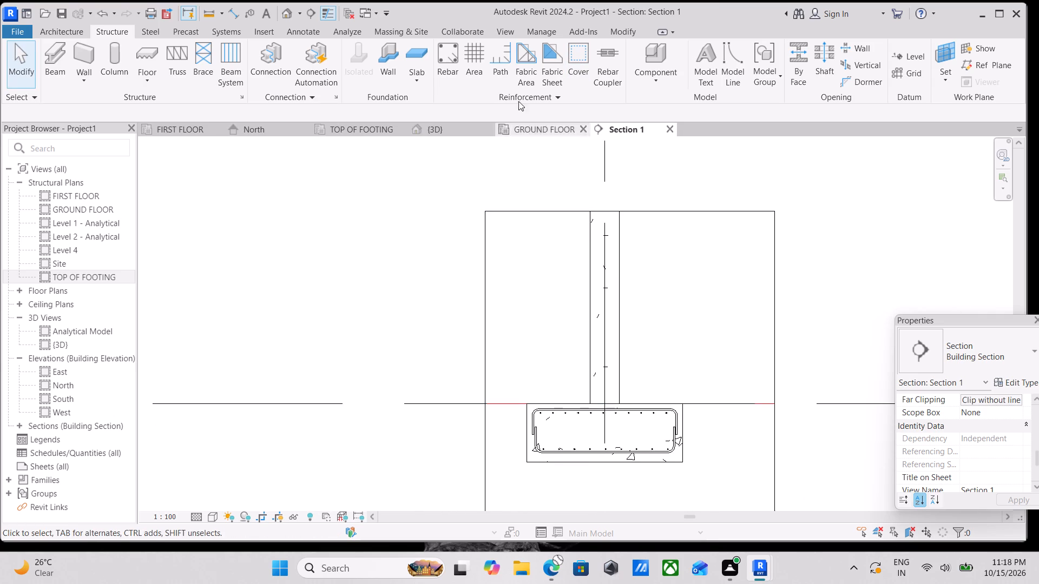
{"action": "left_click", "coordinate": [458, 59]}
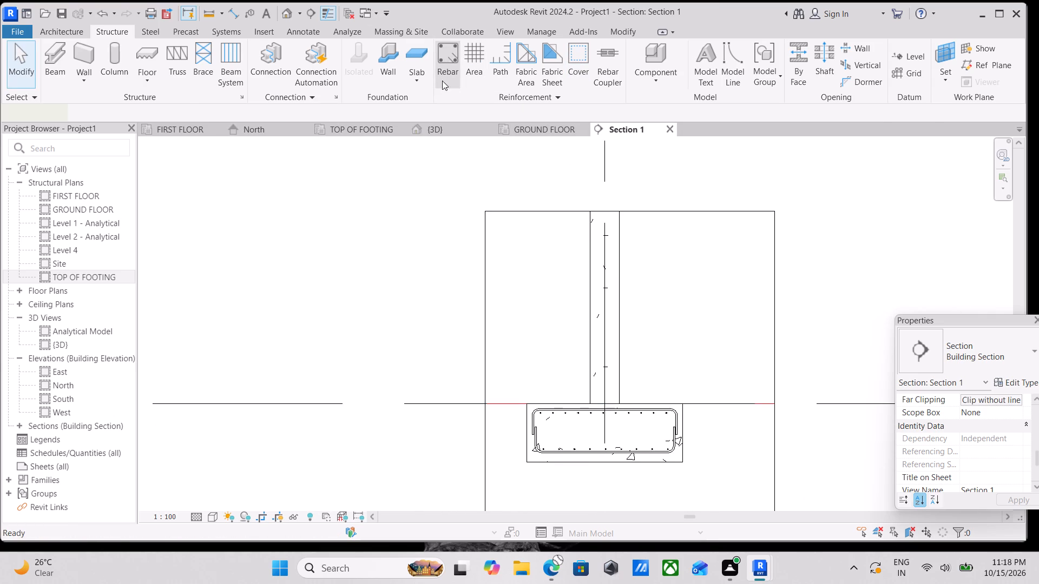
{"action": "scroll", "coordinate": [914, 217], "scroll_direction": "down", "scroll_amount": 3}
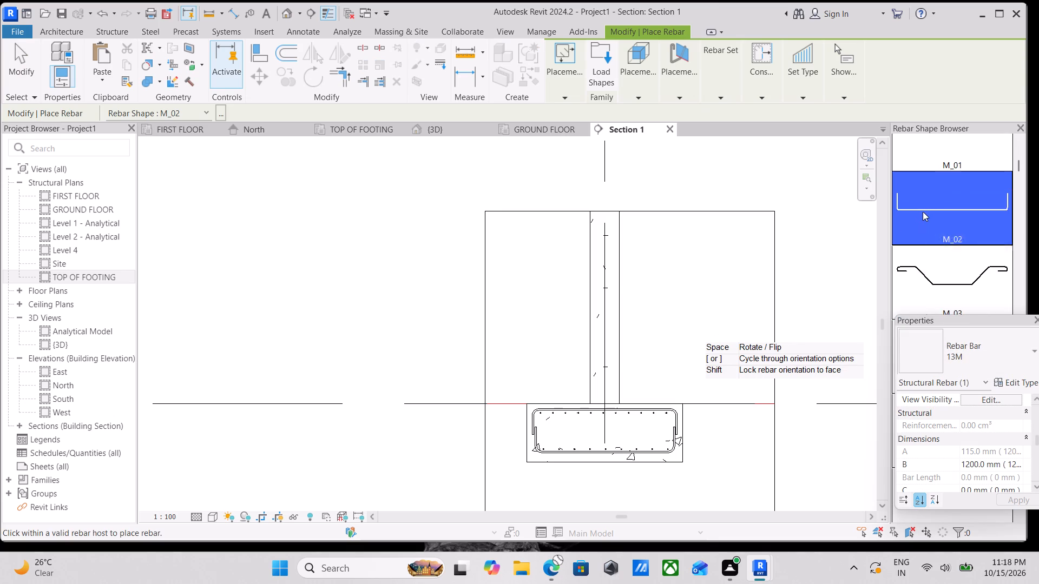
{"action": "scroll", "coordinate": [928, 211], "scroll_direction": "down", "scroll_amount": 13}
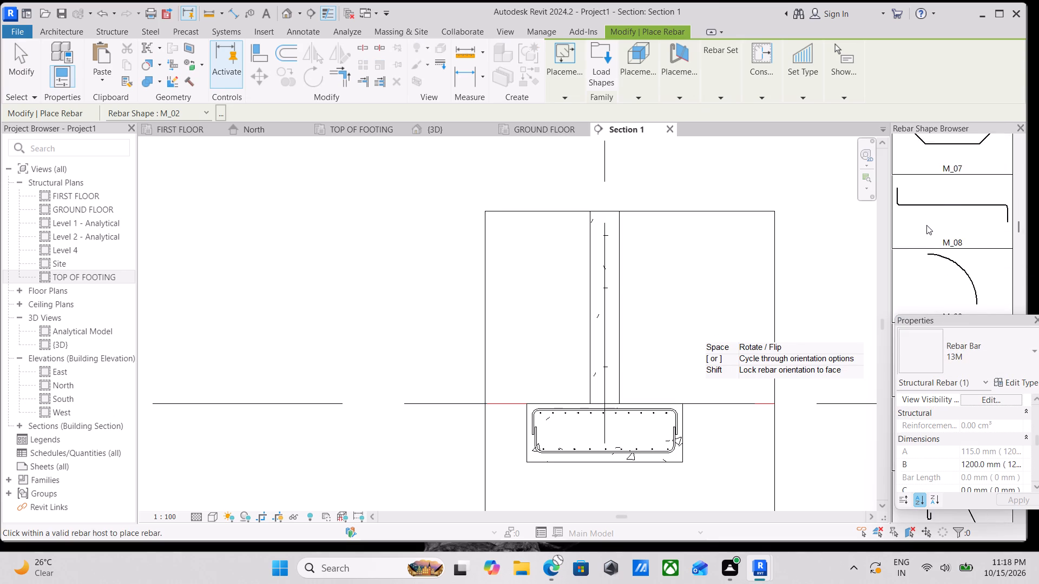
{"action": "scroll", "coordinate": [929, 227], "scroll_direction": "down", "scroll_amount": 20}
{"action": "scroll", "coordinate": [929, 227], "scroll_direction": "down", "scroll_amount": 4}
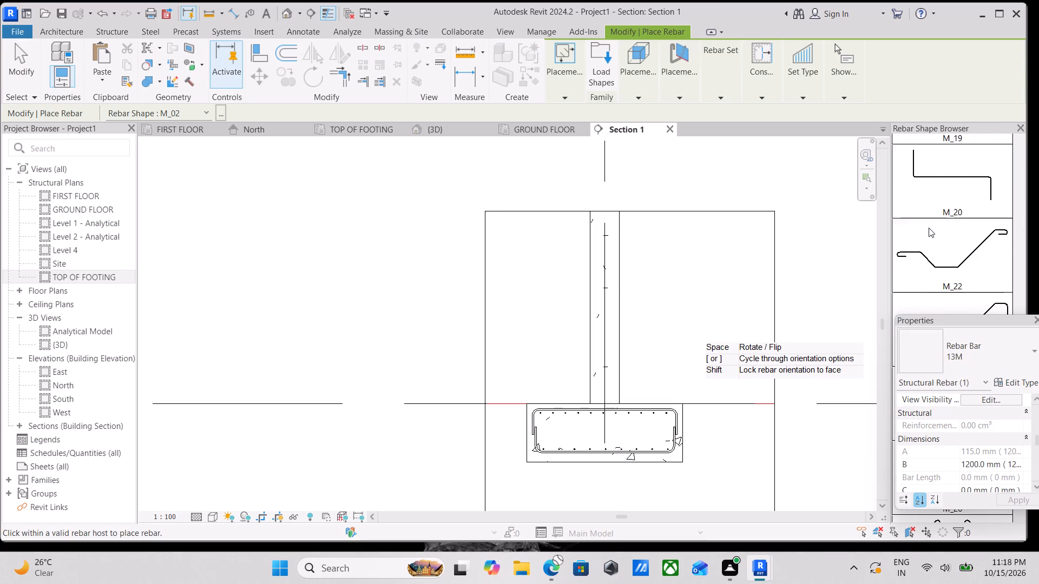
{"action": "scroll", "coordinate": [929, 228], "scroll_direction": "down", "scroll_amount": 17}
{"action": "scroll", "coordinate": [951, 254], "scroll_direction": "up", "scroll_amount": 4}
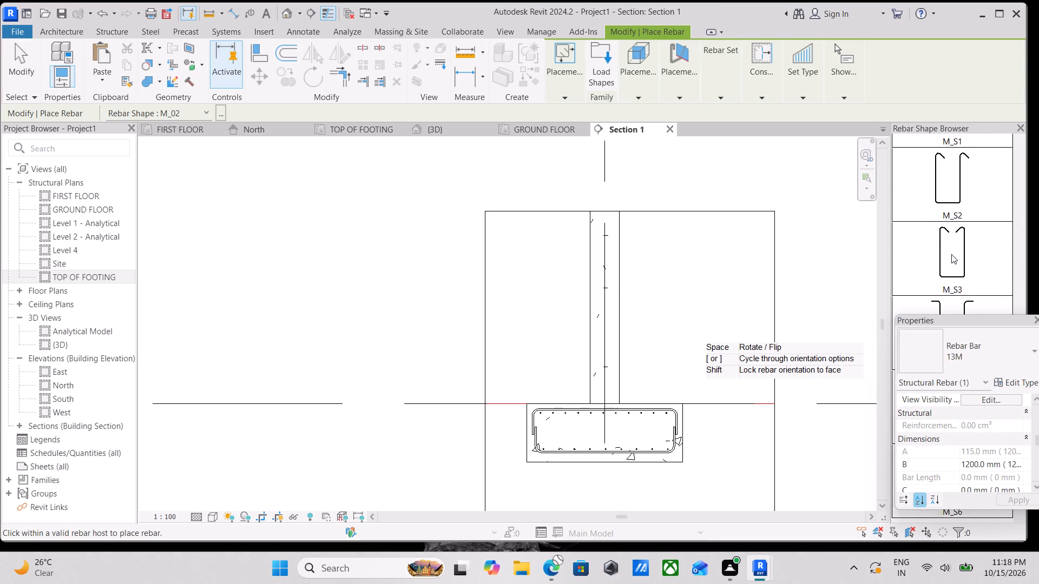
{"action": "scroll", "coordinate": [951, 254], "scroll_direction": "up", "scroll_amount": 20}
{"action": "scroll", "coordinate": [951, 254], "scroll_direction": "up", "scroll_amount": 8}
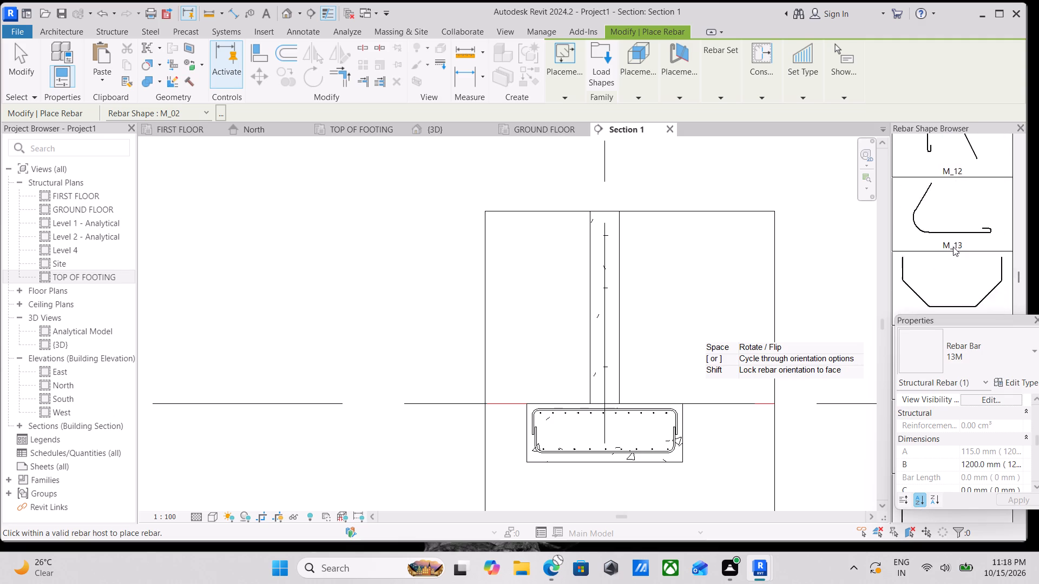
{"action": "scroll", "coordinate": [953, 247], "scroll_direction": "up", "scroll_amount": 7}
{"action": "scroll", "coordinate": [954, 246], "scroll_direction": "down", "scroll_amount": 16}
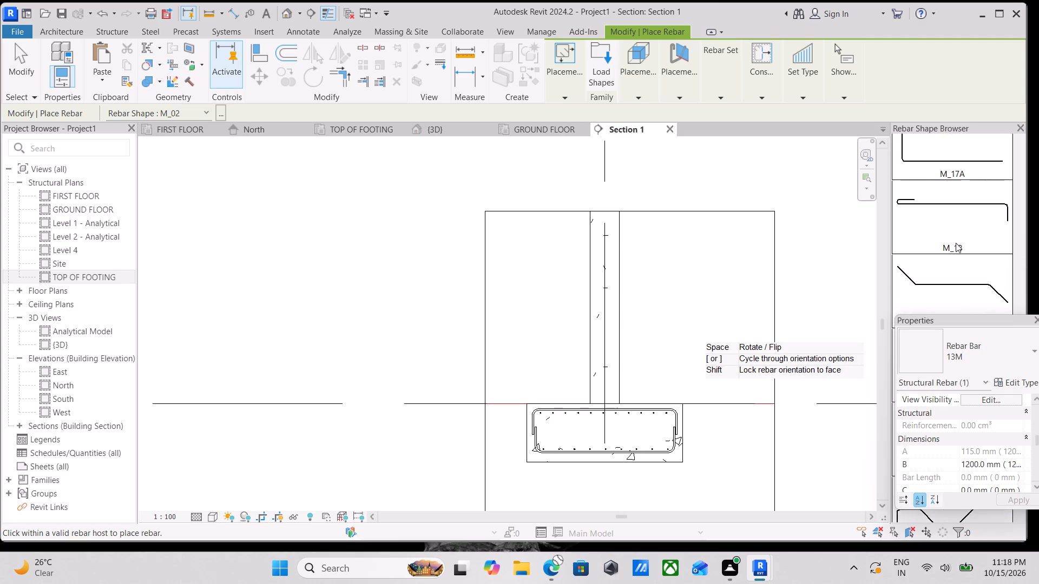
{"action": "scroll", "coordinate": [956, 243], "scroll_direction": "down", "scroll_amount": 16}
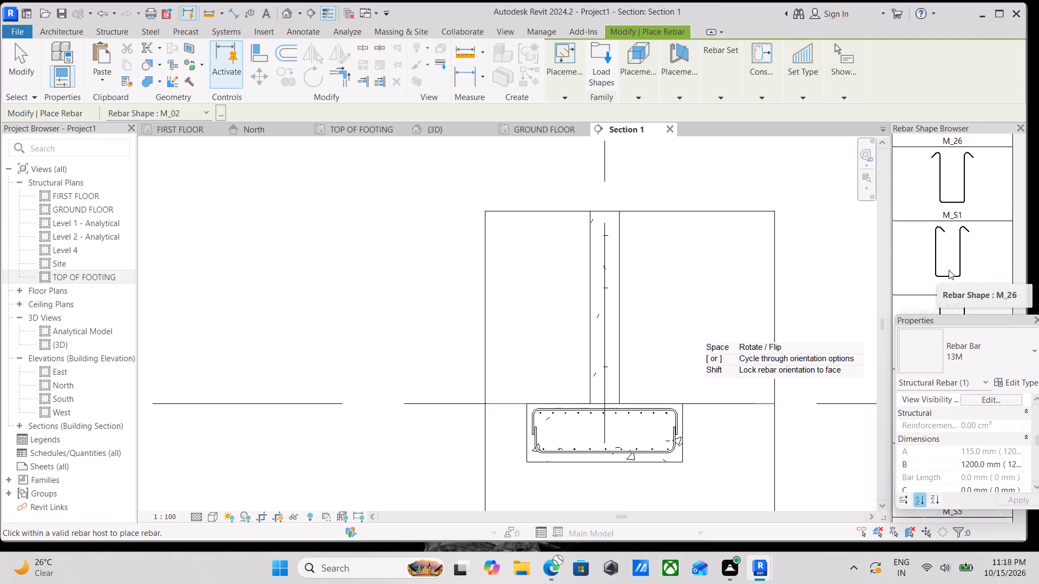
{"action": "scroll", "coordinate": [949, 270], "scroll_direction": "down", "scroll_amount": 18}
{"action": "scroll", "coordinate": [944, 270], "scroll_direction": "up", "scroll_amount": 5}
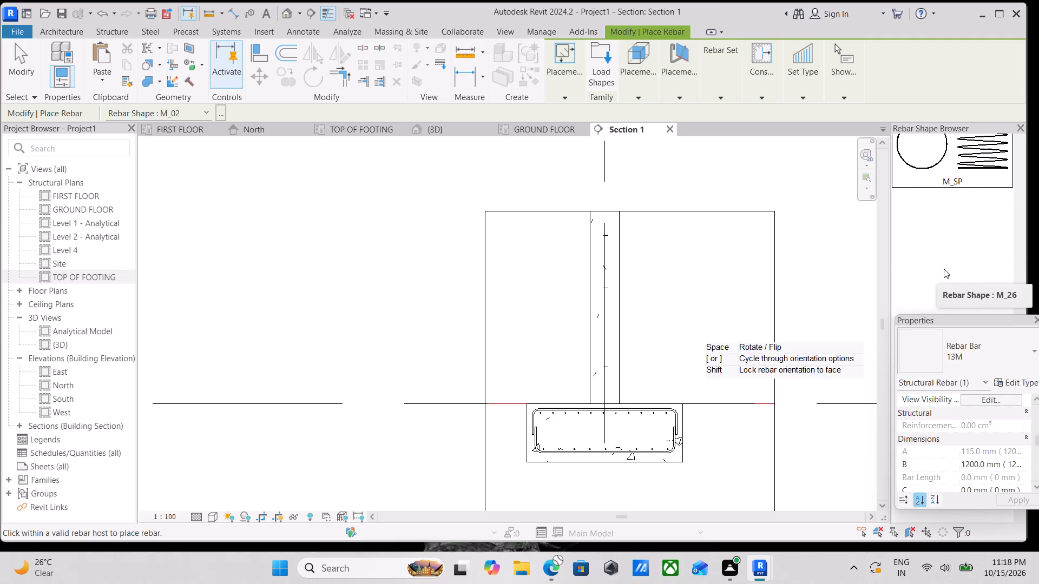
{"action": "left_click", "coordinate": [955, 231]}
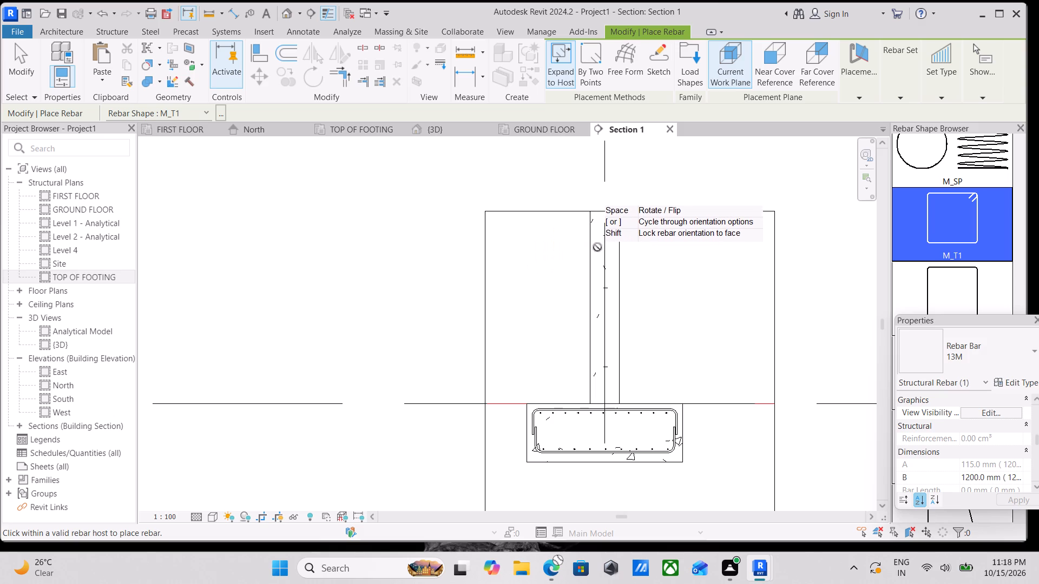
Place one M_T1 tie across the column near the top of the cropped section, using the Near Cover Reference placement plane.
{"action": "scroll", "coordinate": [606, 241], "scroll_direction": "up", "scroll_amount": 2}
{"action": "scroll", "coordinate": [605, 277], "scroll_direction": "down", "scroll_amount": 2}
{"action": "middle_click_drag", "start_coordinate": [605, 277], "coordinate": [595, 332]}
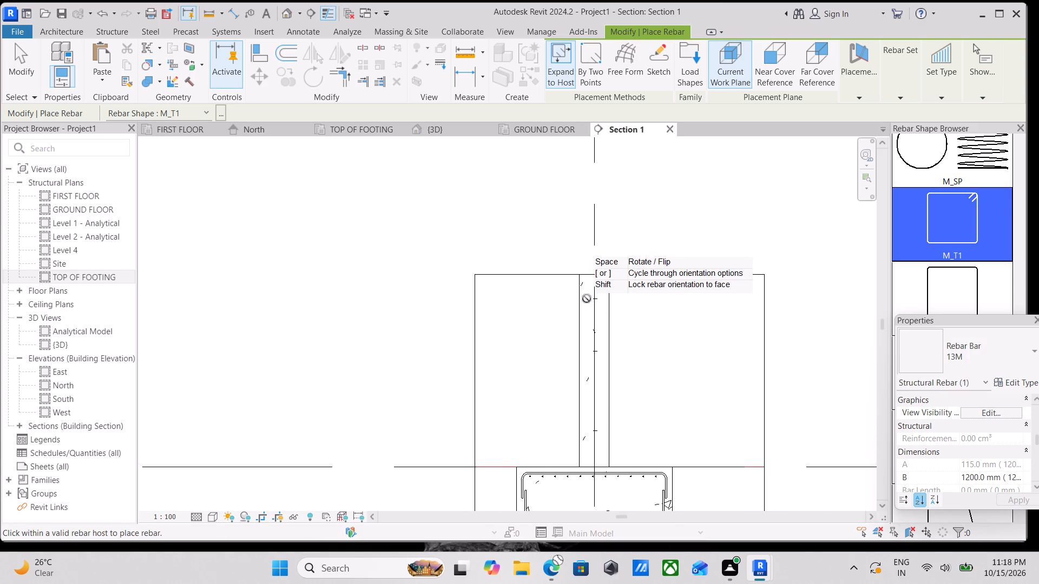
{"action": "scroll", "coordinate": [592, 284], "scroll_direction": "up", "scroll_amount": 3}
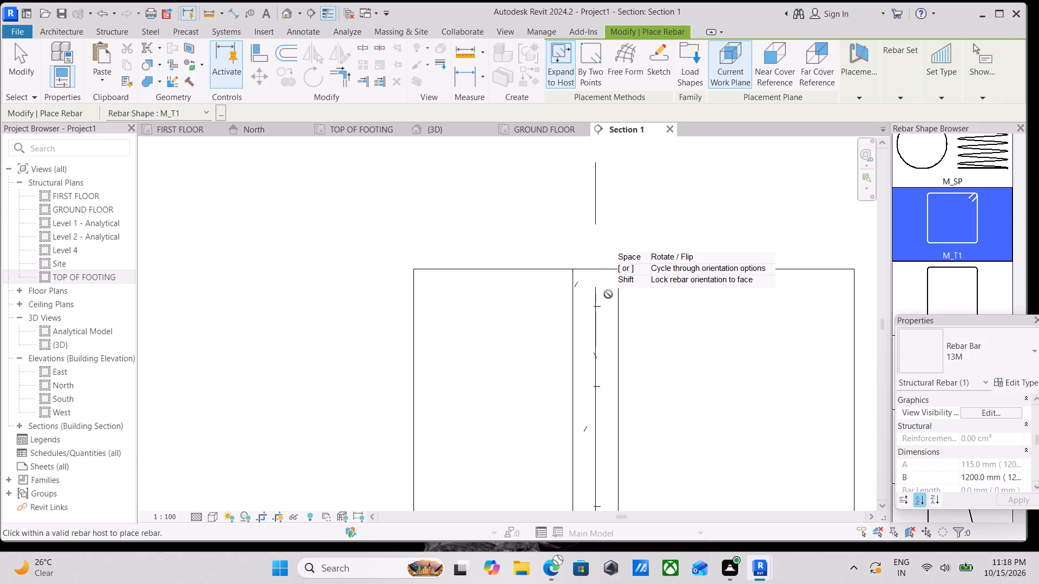
{"action": "left_click", "coordinate": [738, 75]}
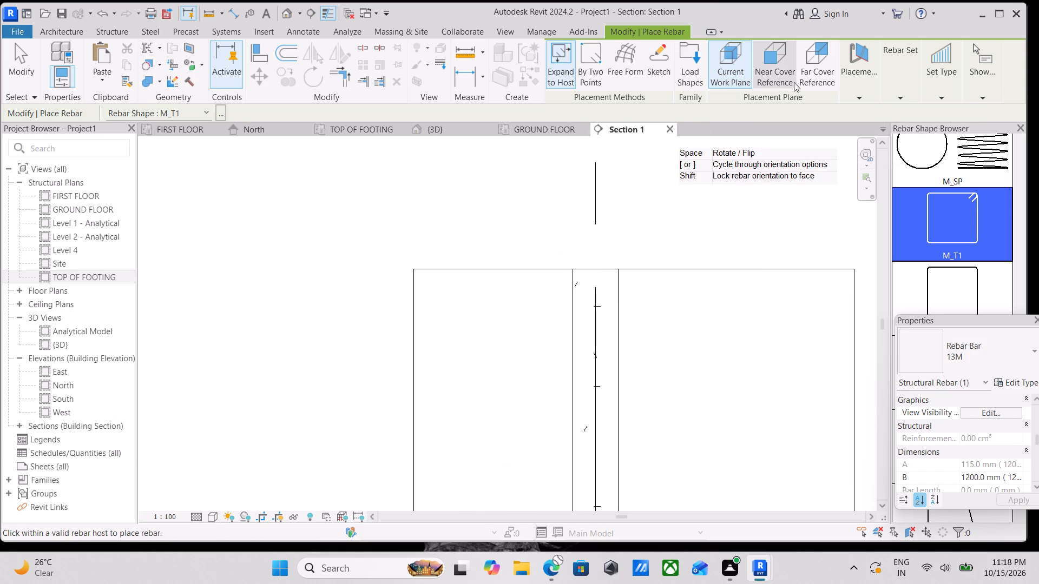
{"action": "left_click", "coordinate": [791, 76]}
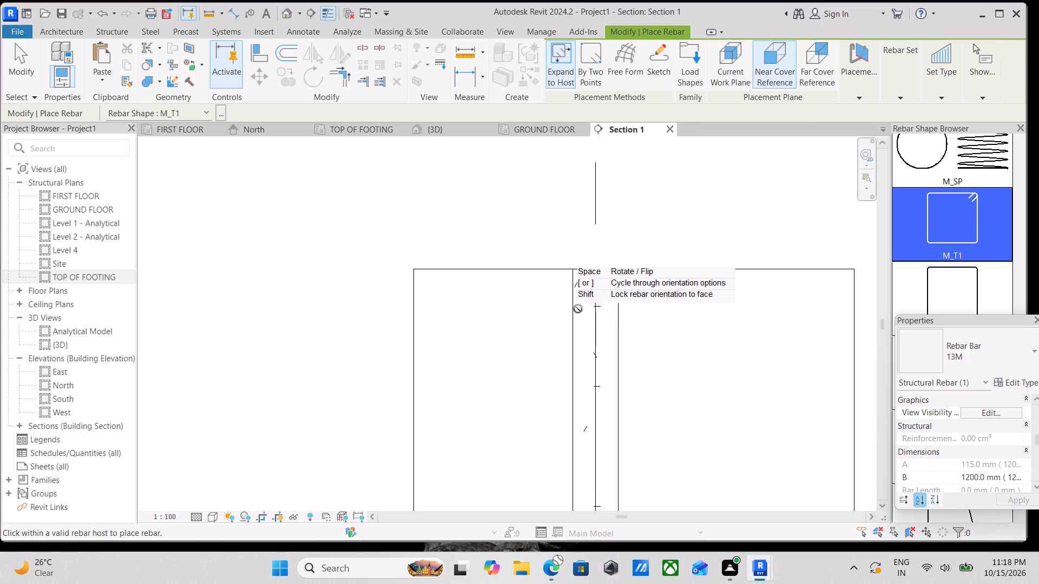
{"action": "scroll", "coordinate": [591, 297], "scroll_direction": "up", "scroll_amount": 7}
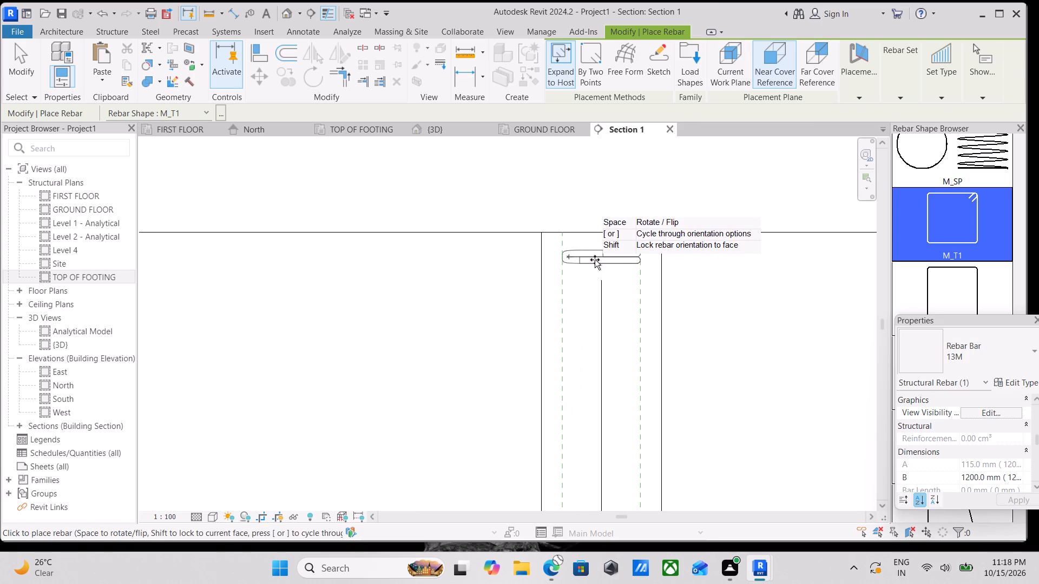
{"action": "left_click", "coordinate": [595, 258]}
{"action": "scroll", "coordinate": [662, 254], "scroll_direction": "down", "scroll_amount": 3}
{"action": "scroll", "coordinate": [637, 264], "scroll_direction": "up", "scroll_amount": 3}
{"action": "key", "text": "Escape"}
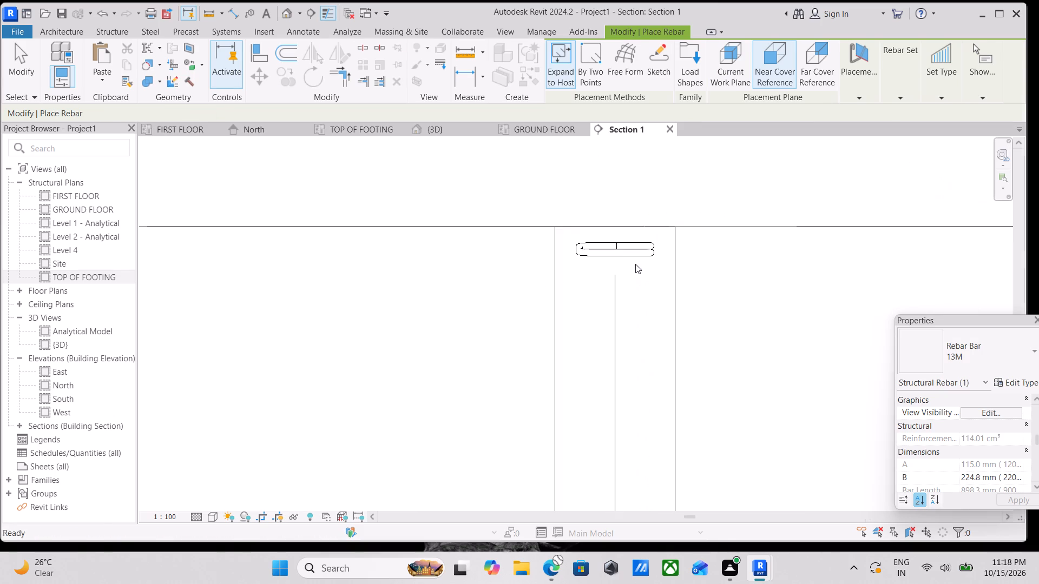
Set the column tie to show unobscured in the {3D} view.
{"action": "left_click", "coordinate": [620, 248]}
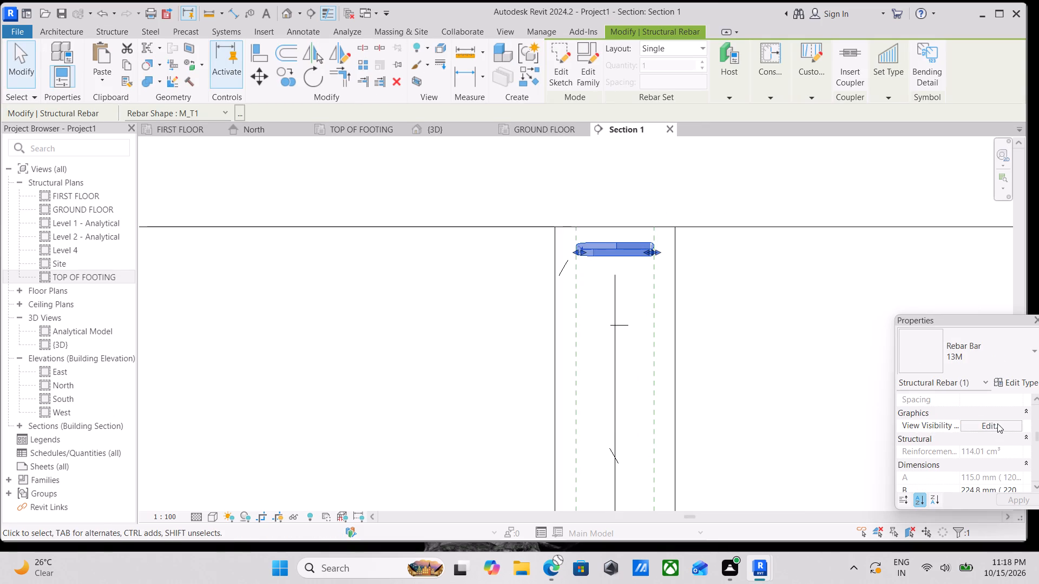
{"action": "left_click", "coordinate": [997, 423]}
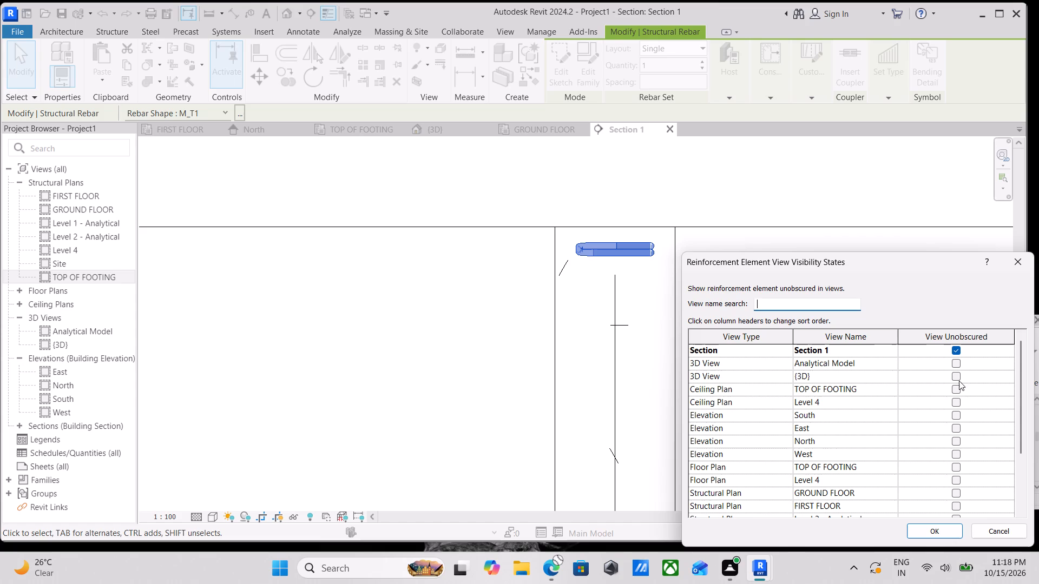
{"action": "left_click", "coordinate": [959, 377]}
{"action": "left_click", "coordinate": [938, 529]}
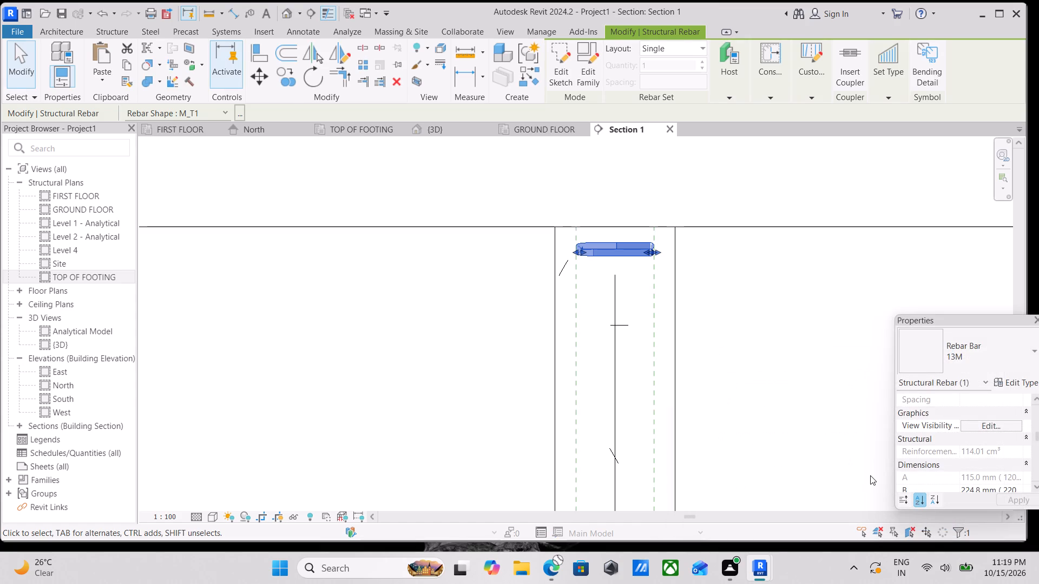
{"action": "key", "text": "Escape"}
Raise the Section 1 crop region's top edge to just above the ground-floor beam's underside at the column.
{"action": "left_click", "coordinate": [554, 227]}
{"action": "scroll", "coordinate": [699, 238], "scroll_direction": "down", "scroll_amount": 2}
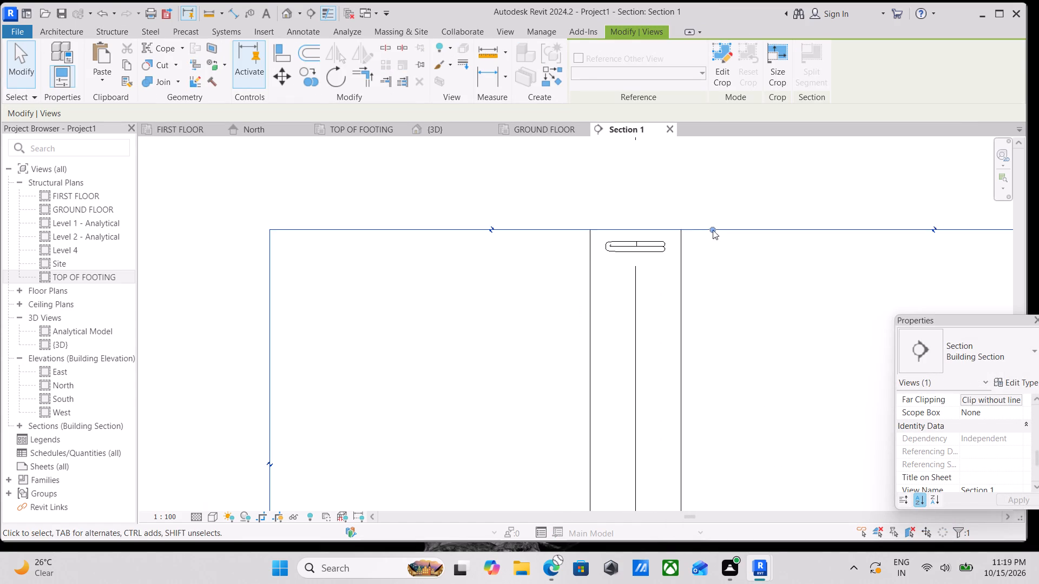
{"action": "left_click_drag", "start_coordinate": [712, 230], "coordinate": [714, 196]}
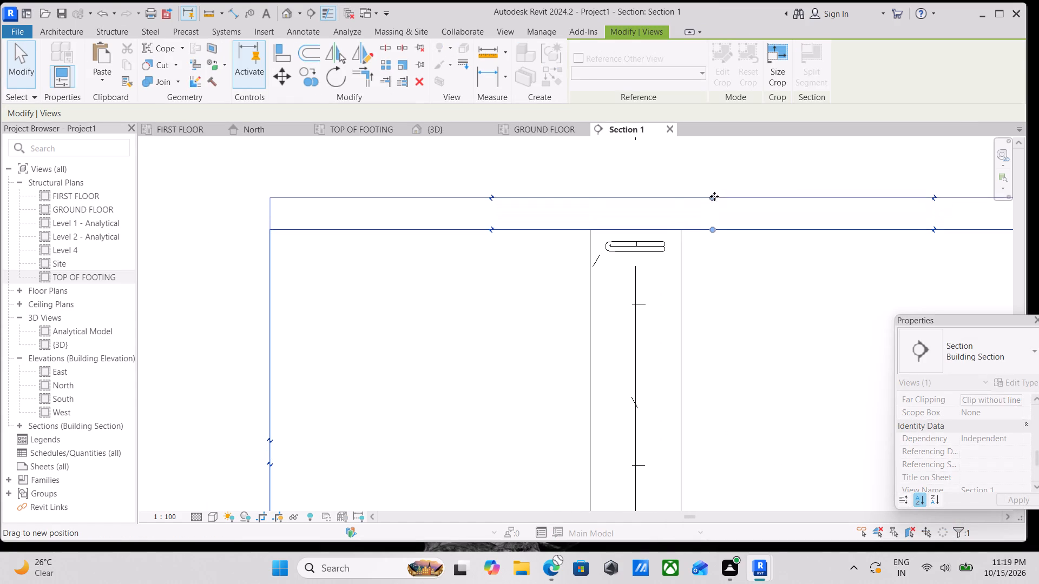
{"action": "left_click_drag", "start_coordinate": [714, 196], "coordinate": [716, 193]}
{"action": "scroll", "coordinate": [731, 229], "scroll_direction": "down", "scroll_amount": 3}
{"action": "middle_click_drag", "start_coordinate": [731, 229], "coordinate": [707, 272]}
{"action": "scroll", "coordinate": [668, 247], "scroll_direction": "up", "scroll_amount": 3}
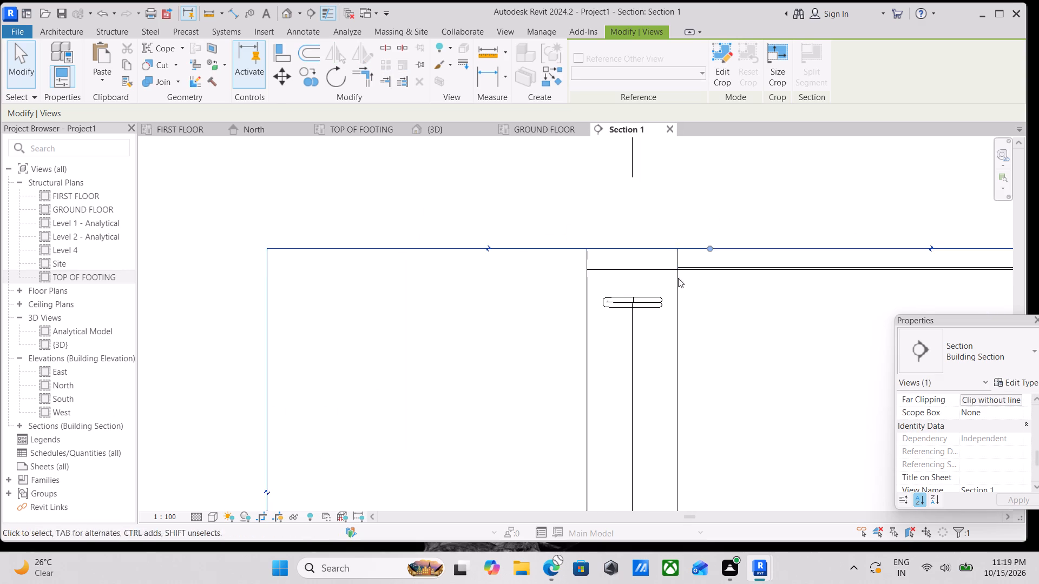
Open the column tie's sketch for editing in the GROUND FLOOR structural plan.
{"action": "scroll", "coordinate": [648, 339], "scroll_direction": "up", "scroll_amount": 3}
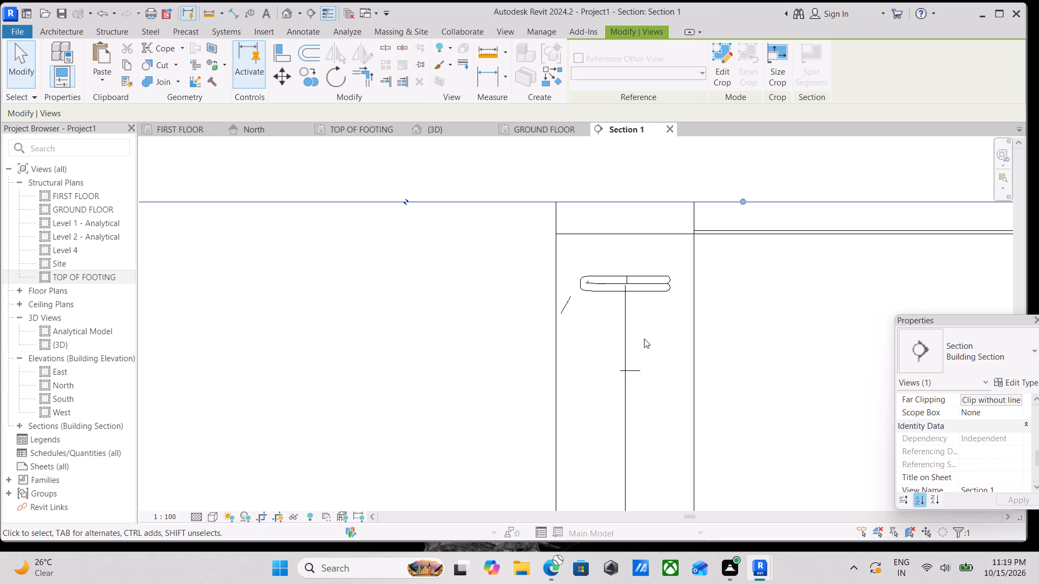
{"action": "scroll", "coordinate": [639, 320], "scroll_direction": "up", "scroll_amount": 3}
{"action": "key", "text": "Escape"}
{"action": "left_click", "coordinate": [642, 270]}
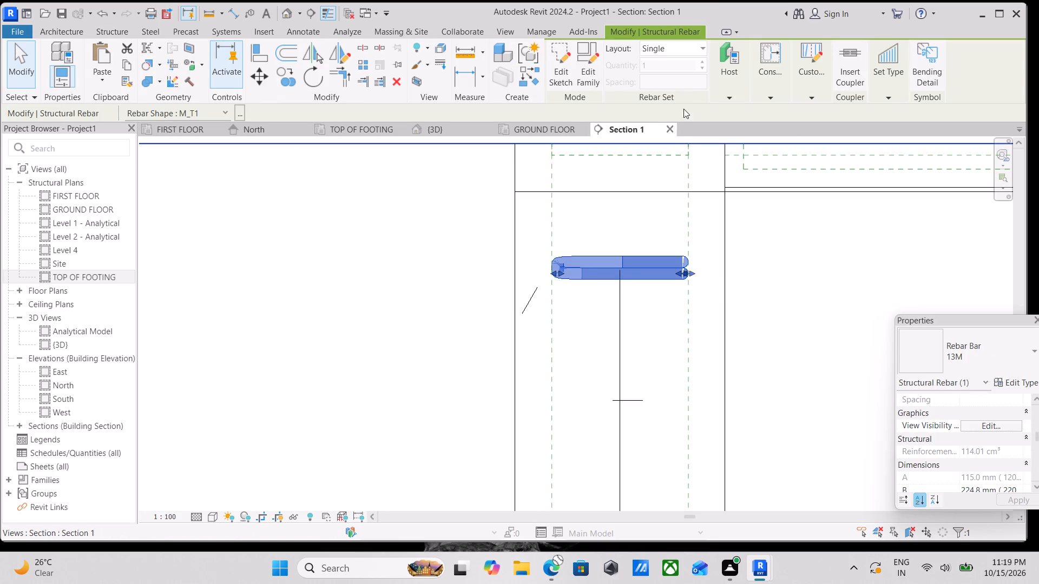
{"action": "scroll", "coordinate": [708, 266], "scroll_direction": "down", "scroll_amount": 4}
{"action": "middle_click_drag", "start_coordinate": [696, 266], "coordinate": [704, 251]}
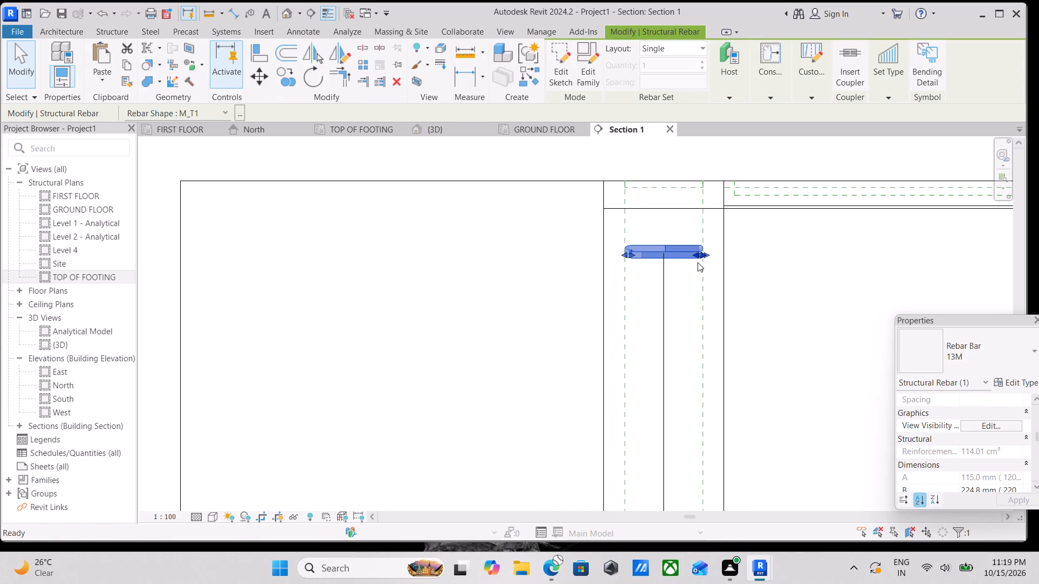
{"action": "scroll", "coordinate": [696, 263], "scroll_direction": "down", "scroll_amount": 2}
{"action": "double_click", "coordinate": [683, 250]}
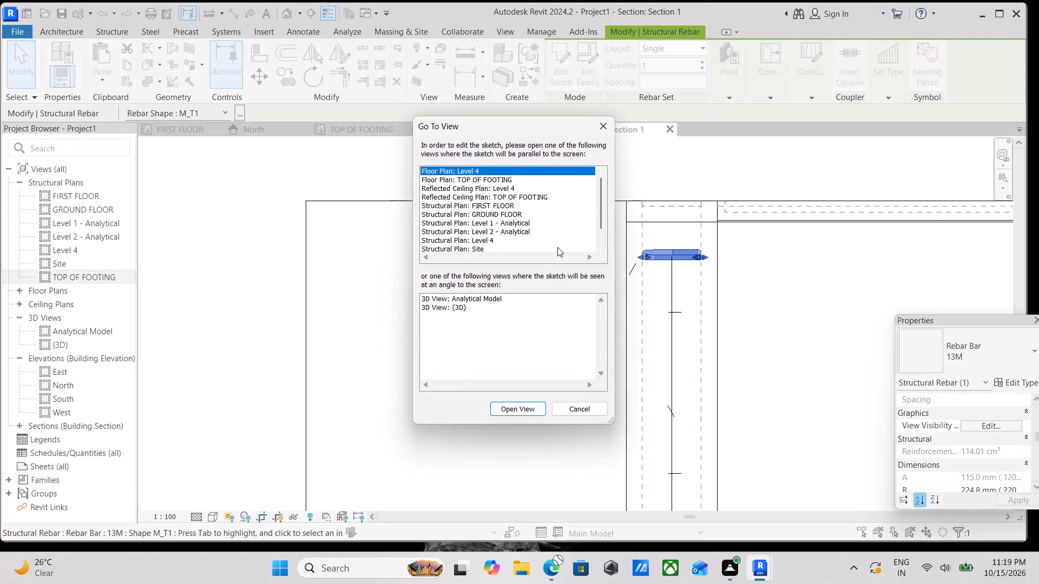
{"action": "scroll", "coordinate": [463, 248], "scroll_direction": "down", "scroll_amount": 2}
{"action": "scroll", "coordinate": [478, 240], "scroll_direction": "up", "scroll_amount": 1}
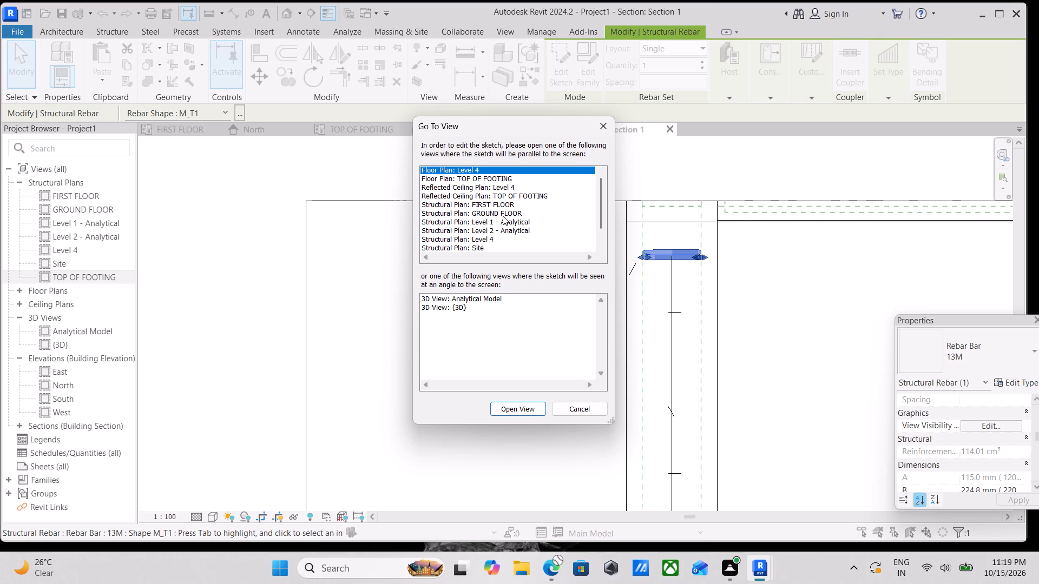
{"action": "left_click", "coordinate": [503, 216]}
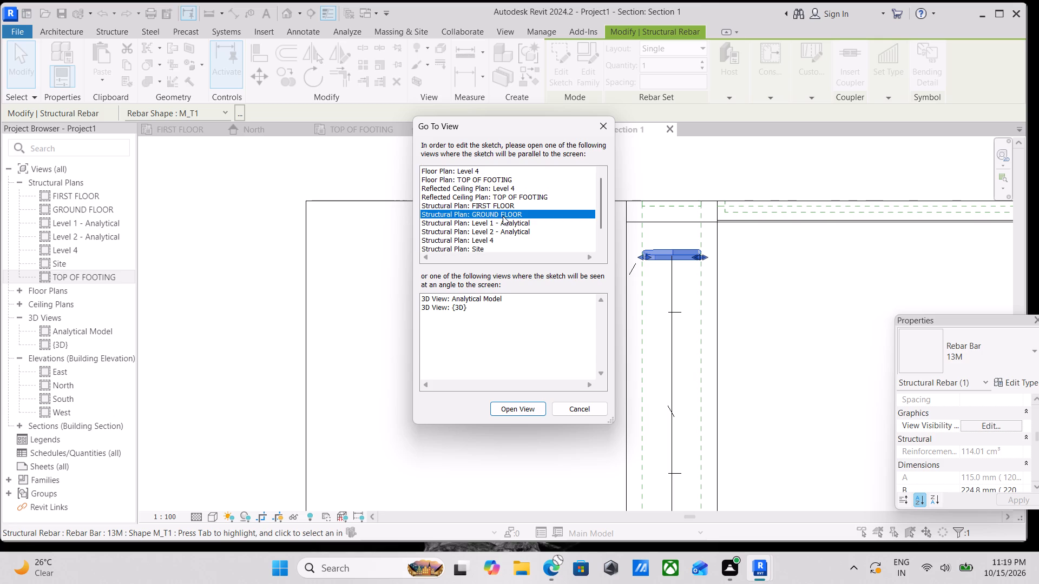
{"action": "left_click", "coordinate": [523, 404]}
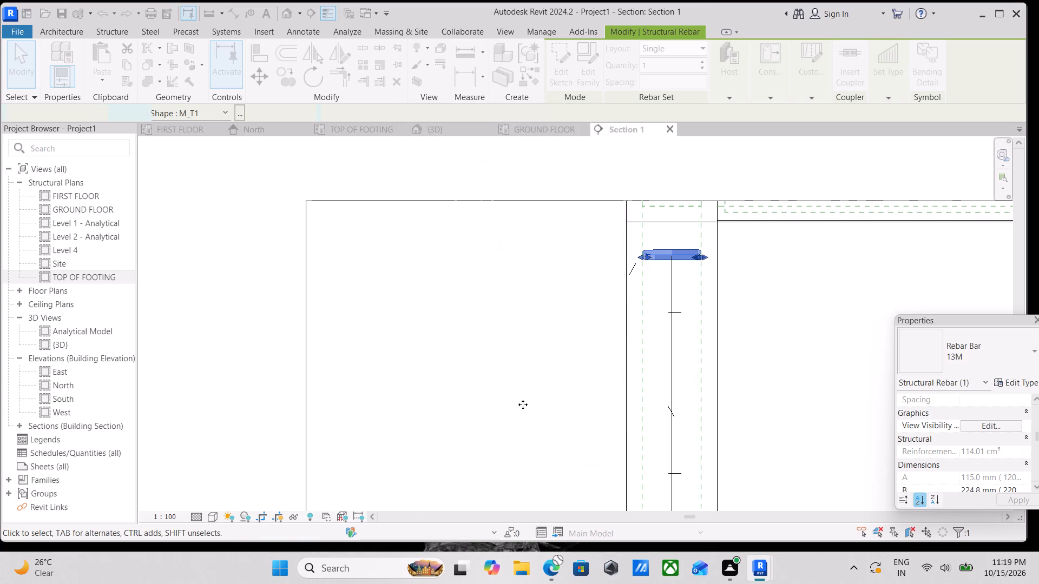
Set the GROUND FLOOR plan's visual style to Wireframe and finish the tie sketch without altering its lines.
{"action": "scroll", "coordinate": [640, 343], "scroll_direction": "down", "scroll_amount": 2}
{"action": "scroll", "coordinate": [462, 482], "scroll_direction": "up", "scroll_amount": 4}
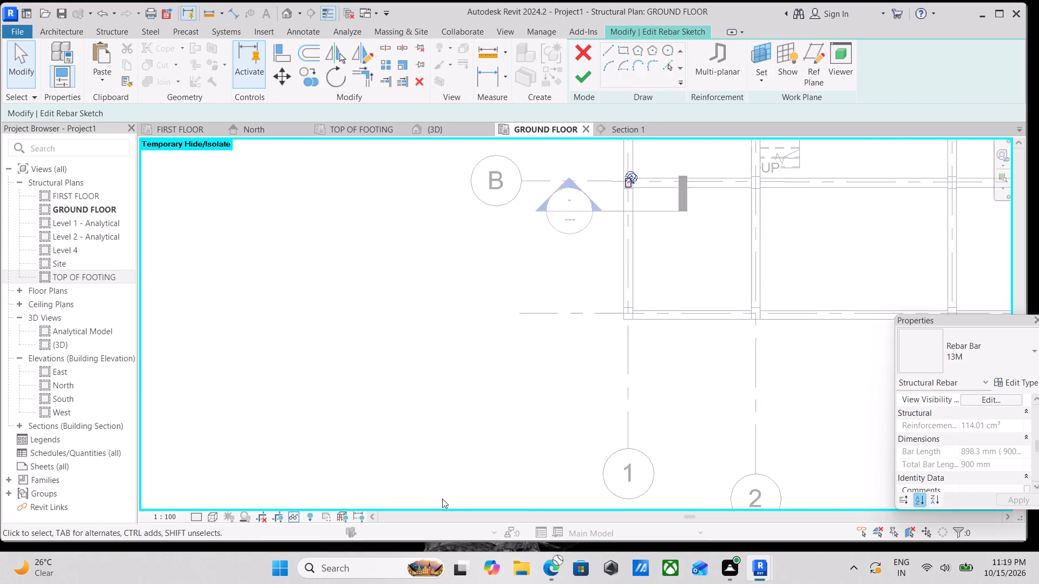
{"action": "scroll", "coordinate": [418, 453], "scroll_direction": "up", "scroll_amount": 2}
{"action": "scroll", "coordinate": [637, 289], "scroll_direction": "up", "scroll_amount": 1}
{"action": "middle_click_drag", "start_coordinate": [638, 290], "coordinate": [523, 487]}
{"action": "scroll", "coordinate": [516, 500], "scroll_direction": "up", "scroll_amount": 1}
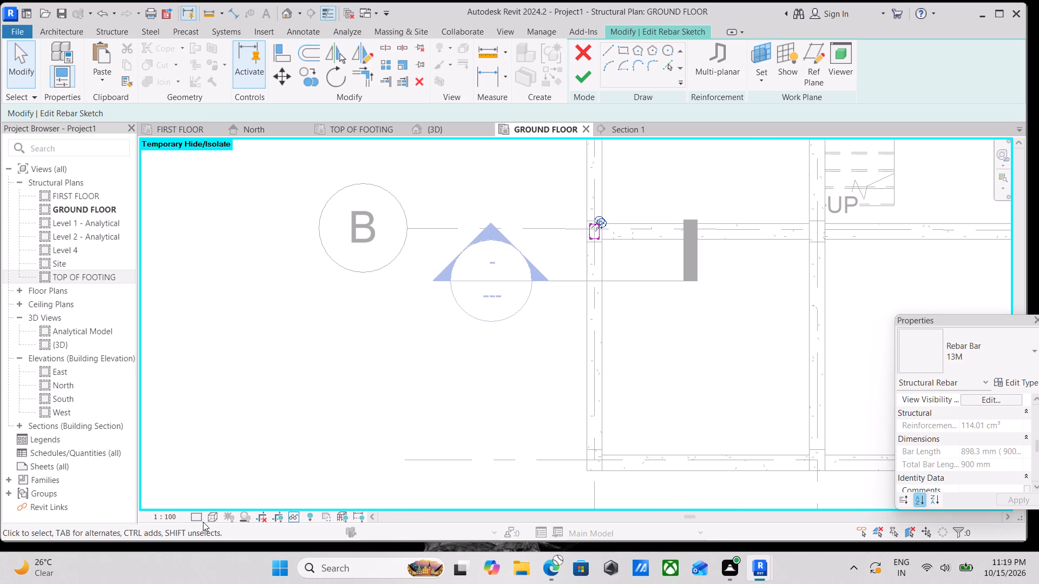
{"action": "left_click", "coordinate": [212, 516]}
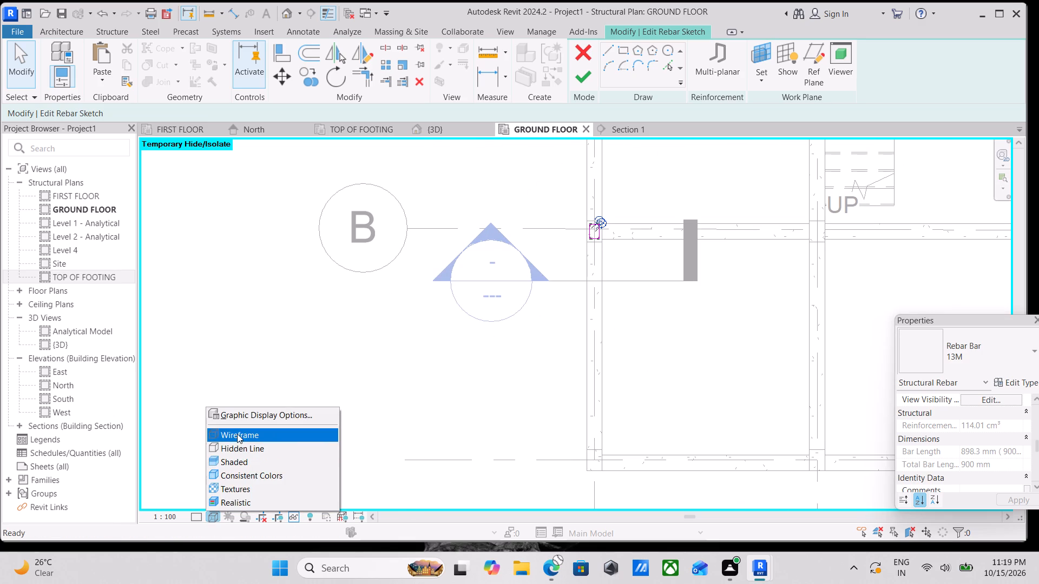
{"action": "left_click", "coordinate": [237, 434]}
{"action": "scroll", "coordinate": [666, 332], "scroll_direction": "up", "scroll_amount": 5}
{"action": "middle_click_drag", "start_coordinate": [686, 303], "coordinate": [669, 507]}
{"action": "scroll", "coordinate": [667, 507], "scroll_direction": "up", "scroll_amount": 1}
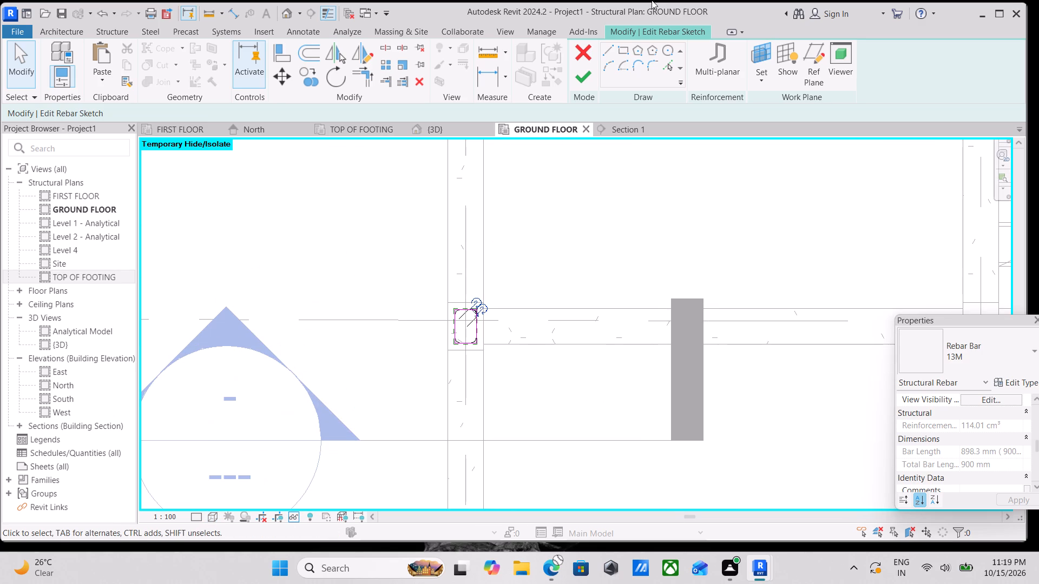
{"action": "left_click", "coordinate": [586, 76]}
Set the GROUND FLOOR plan's detail level to Fine.
{"action": "scroll", "coordinate": [442, 325], "scroll_direction": "up", "scroll_amount": 10}
{"action": "left_click", "coordinate": [192, 518]}
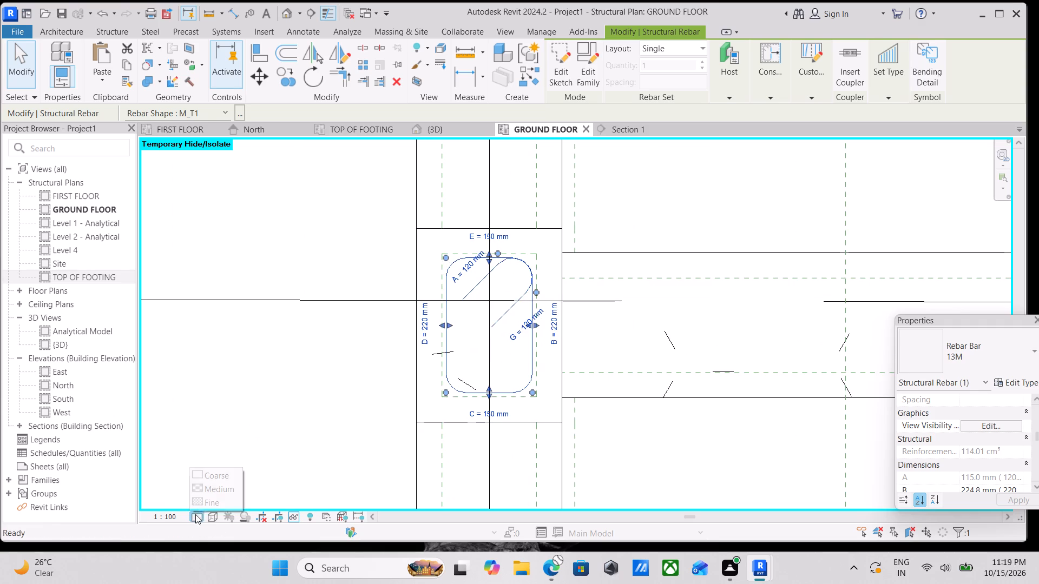
{"action": "left_click", "coordinate": [201, 500]}
Place a straight M_00 vertical bar, size 13M, inside the hooked corner of the column tie in the GROUND FLOOR plan.
{"action": "scroll", "coordinate": [498, 309], "scroll_direction": "up", "scroll_amount": 3}
{"action": "middle_click_drag", "start_coordinate": [514, 307], "coordinate": [642, 313]}
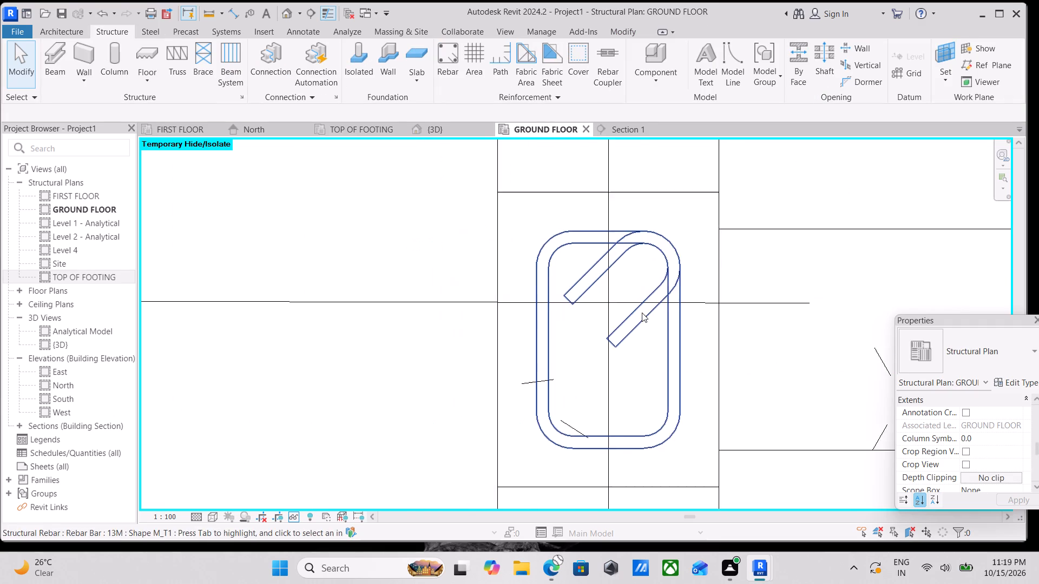
{"action": "scroll", "coordinate": [642, 313], "scroll_direction": "down", "scroll_amount": 3}
{"action": "middle_click_drag", "start_coordinate": [642, 313], "coordinate": [682, 328]}
{"action": "scroll", "coordinate": [673, 301], "scroll_direction": "up", "scroll_amount": 2}
{"action": "middle_click_drag", "start_coordinate": [650, 328], "coordinate": [663, 291]}
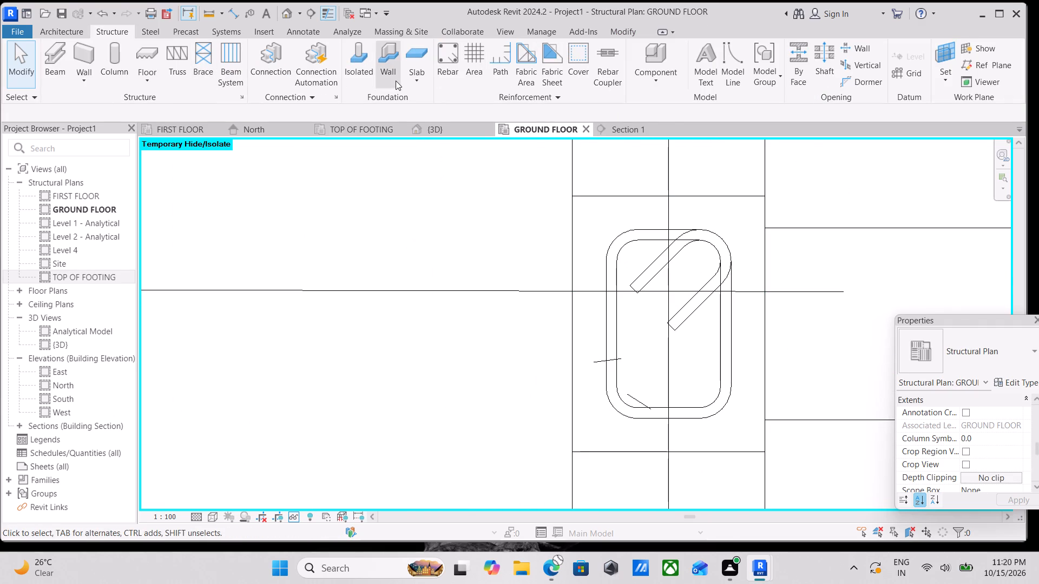
{"action": "left_click", "coordinate": [445, 74]}
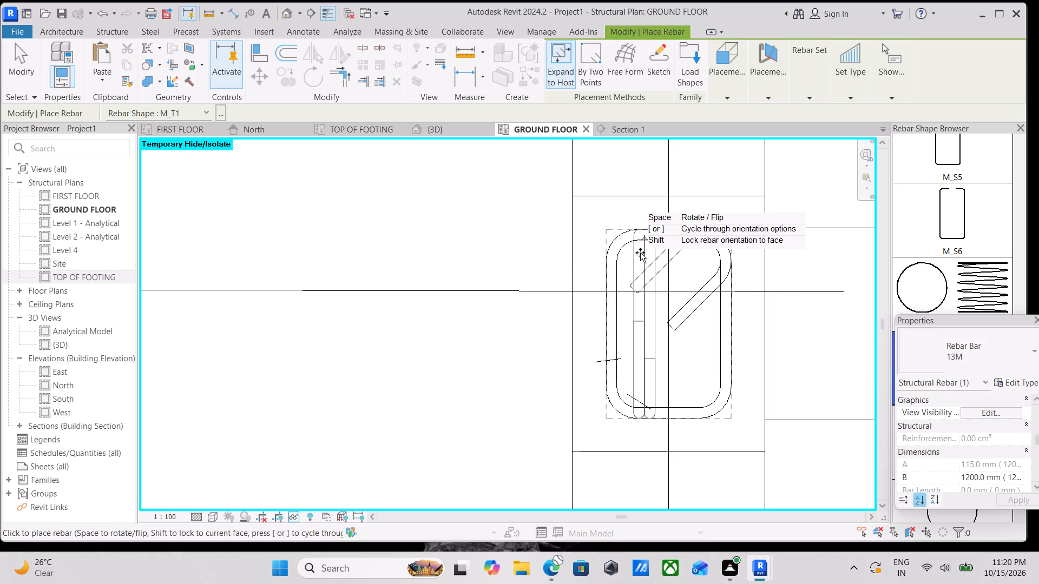
{"action": "scroll", "coordinate": [967, 218], "scroll_direction": "up", "scroll_amount": 15}
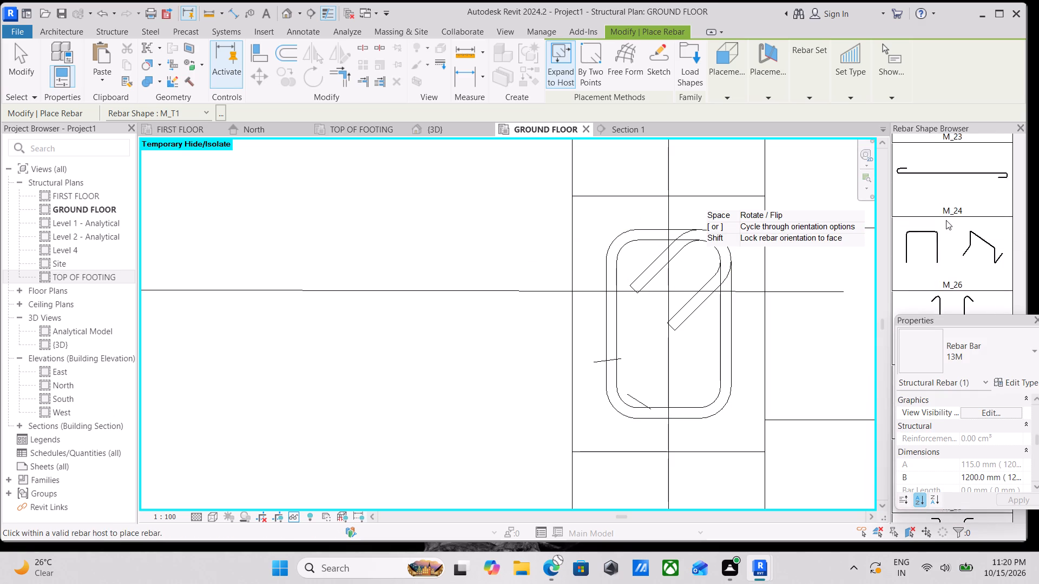
{"action": "scroll", "coordinate": [946, 220], "scroll_direction": "up", "scroll_amount": 20}
{"action": "scroll", "coordinate": [946, 220], "scroll_direction": "up", "scroll_amount": 15}
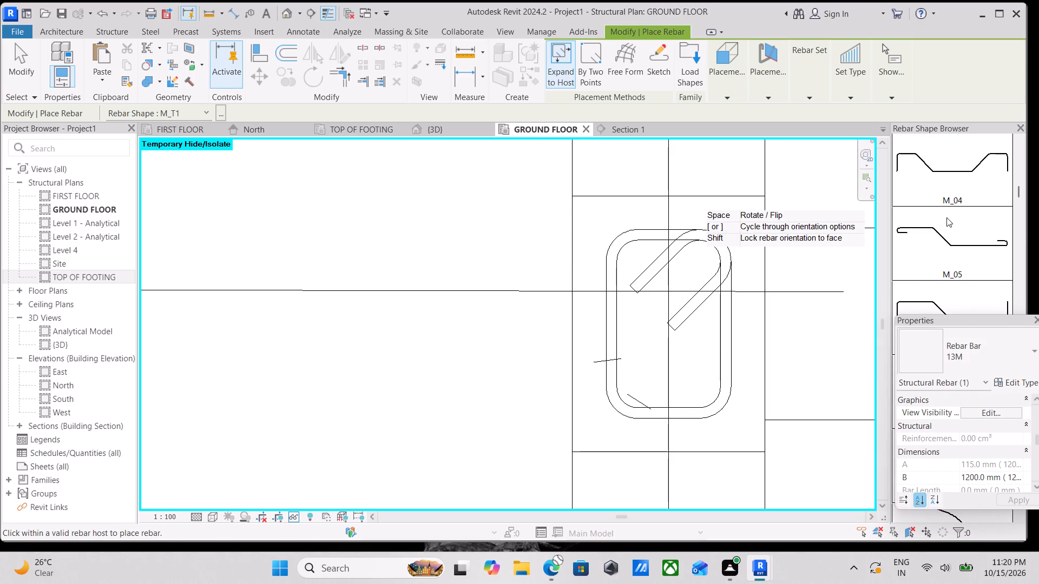
{"action": "scroll", "coordinate": [946, 217], "scroll_direction": "up", "scroll_amount": 16}
{"action": "left_click", "coordinate": [957, 181]}
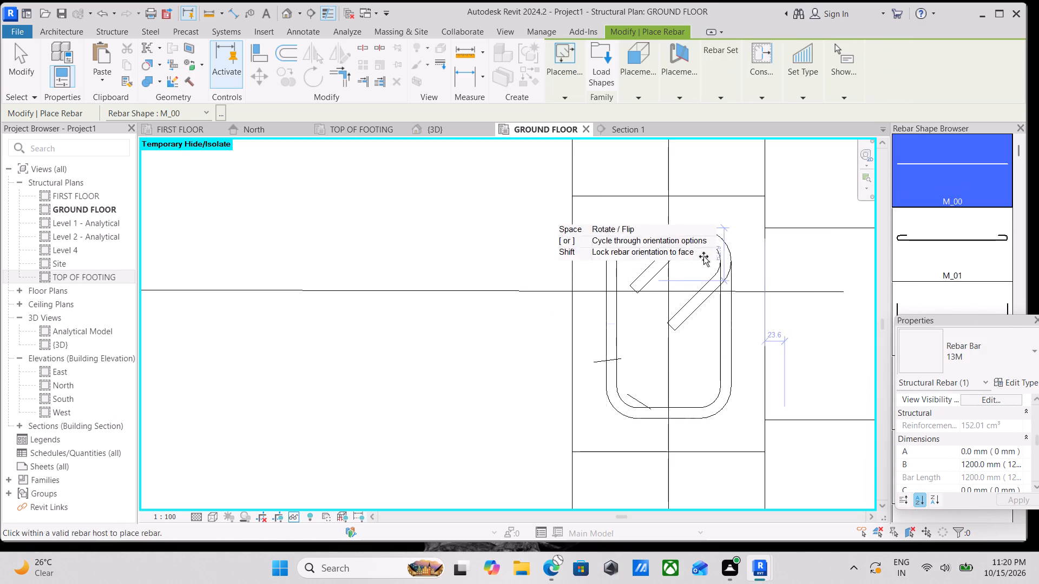
{"action": "scroll", "coordinate": [701, 256], "scroll_direction": "up", "scroll_amount": 3}
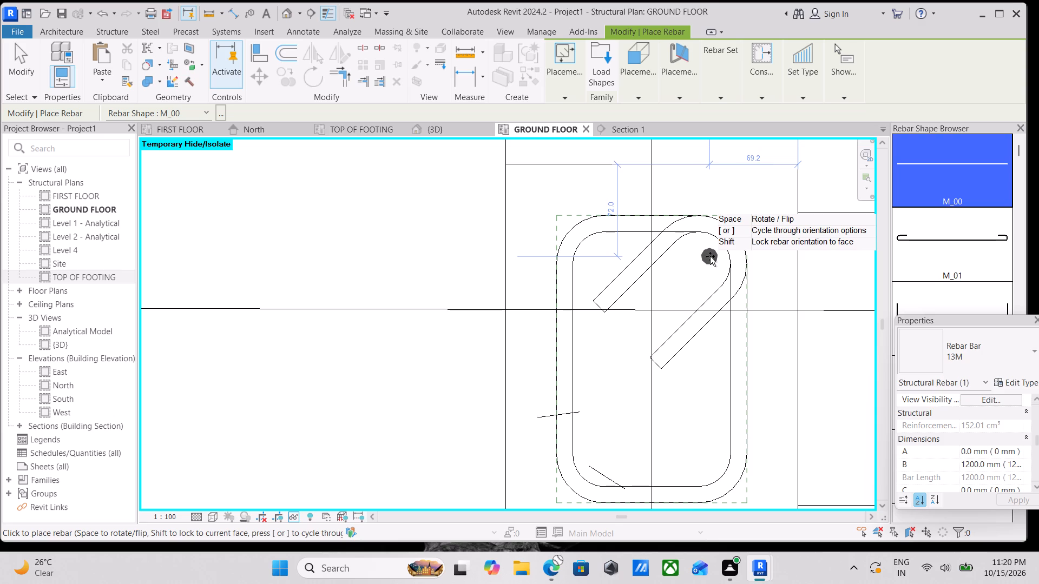
{"action": "left_click", "coordinate": [710, 256]}
{"action": "key", "text": "Escape"}
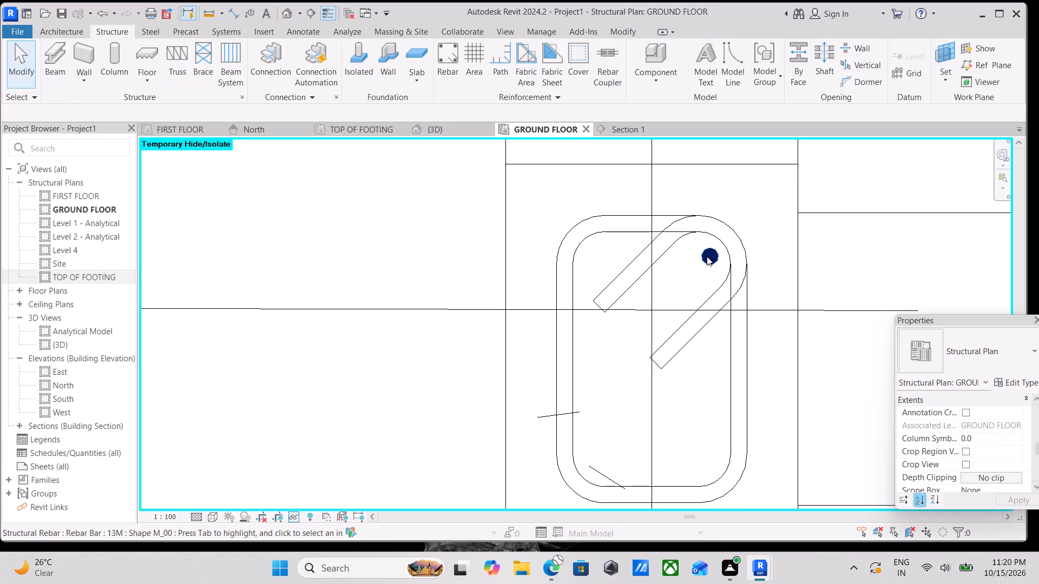
Set the new vertical column bar to show unobscured in the {3D} view.
{"action": "double_click", "coordinate": [707, 256]}
{"action": "key", "text": "Escape"}
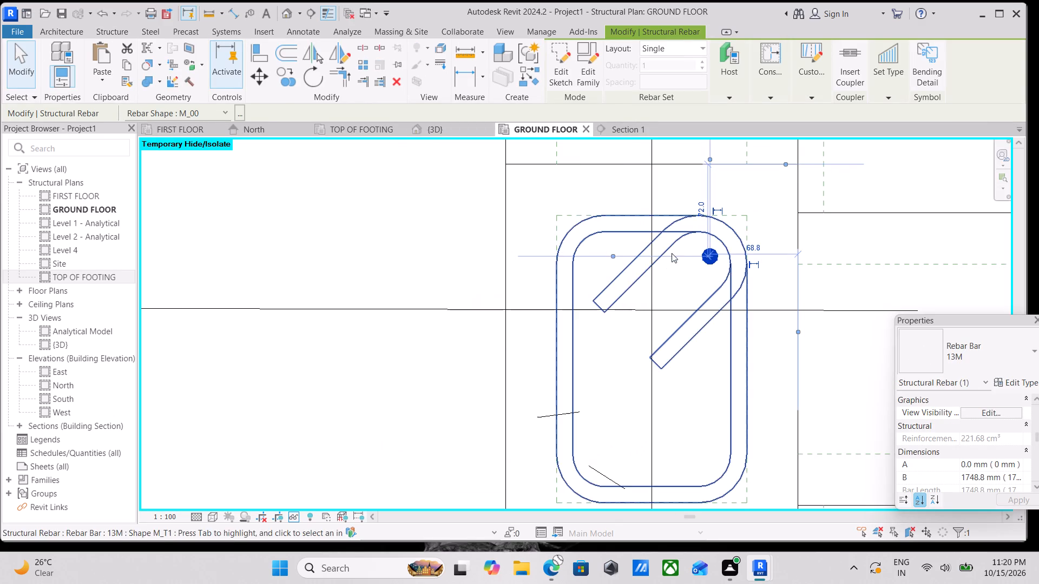
{"action": "left_click", "coordinate": [1001, 411]}
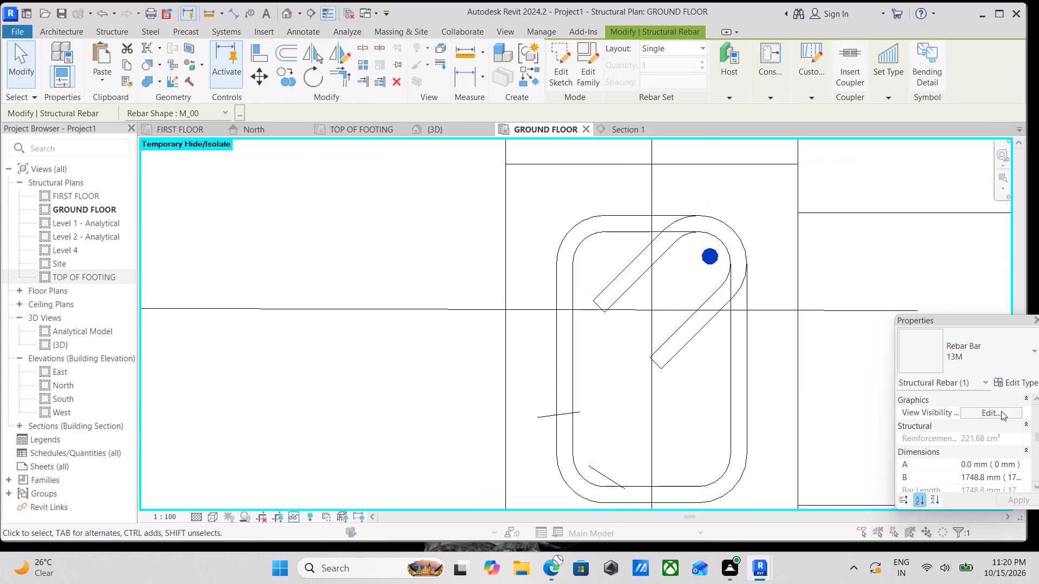
{"action": "left_click", "coordinate": [958, 379]}
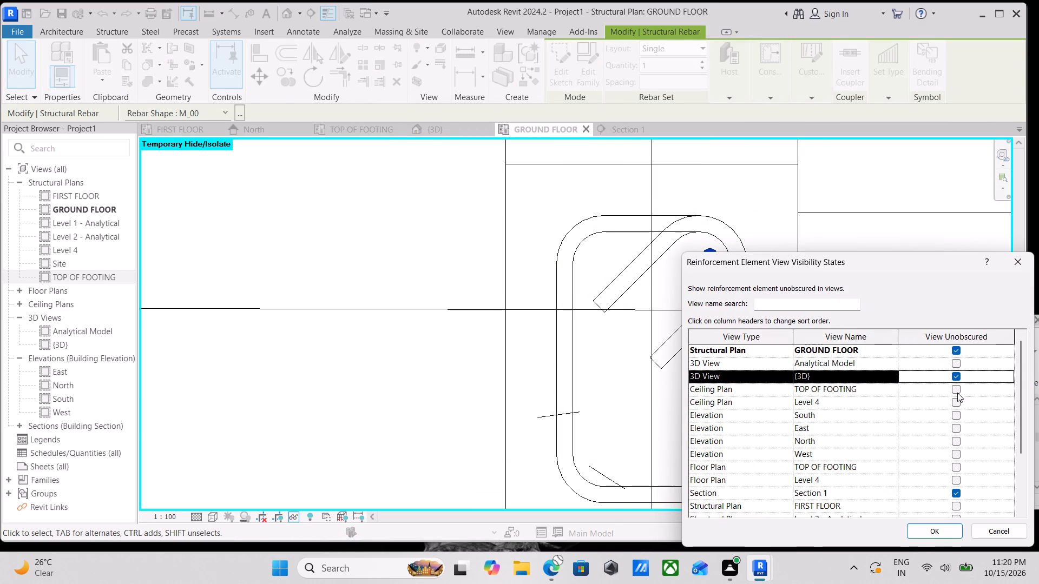
{"action": "left_click", "coordinate": [930, 528]}
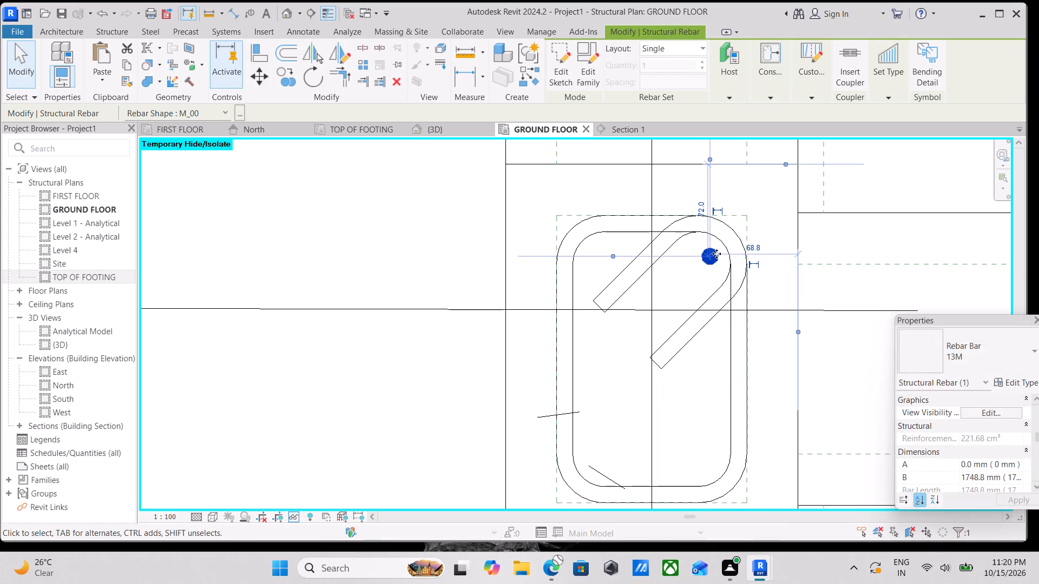
Edit the vertical bar's sketch in the North elevation, adding a horizontal leg about 488 mm long near the footing's bottom, ending below the bar.
{"action": "double_click", "coordinate": [715, 256]}
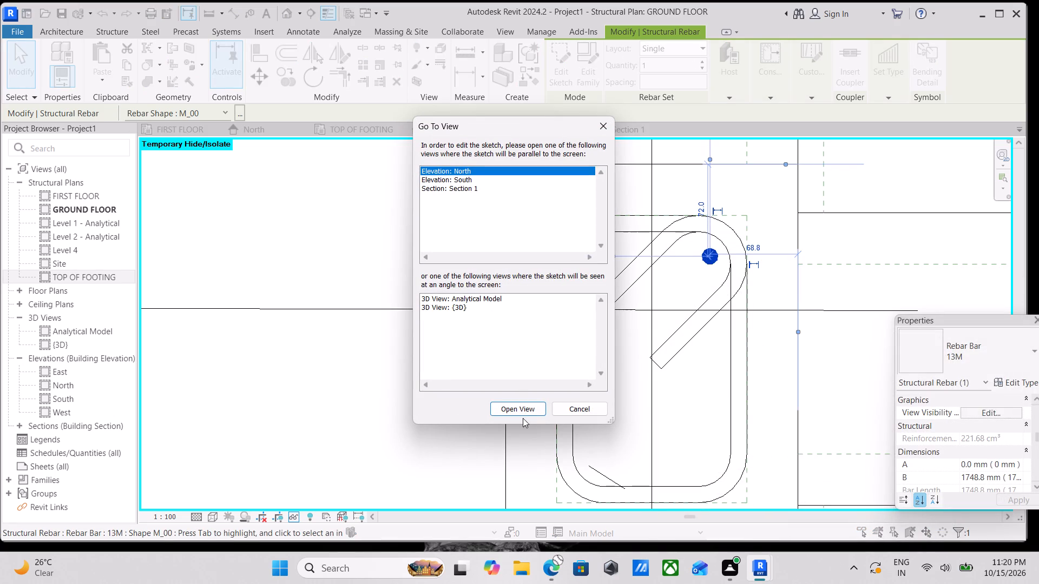
{"action": "left_click", "coordinate": [521, 412]}
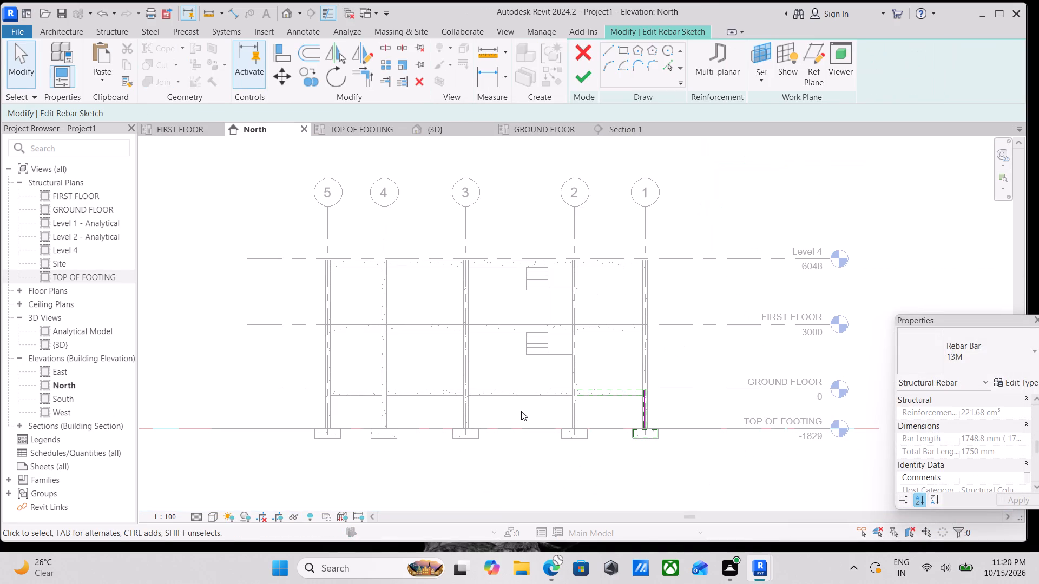
{"action": "scroll", "coordinate": [547, 415], "scroll_direction": "up", "scroll_amount": 14}
{"action": "scroll", "coordinate": [712, 433], "scroll_direction": "up", "scroll_amount": 3}
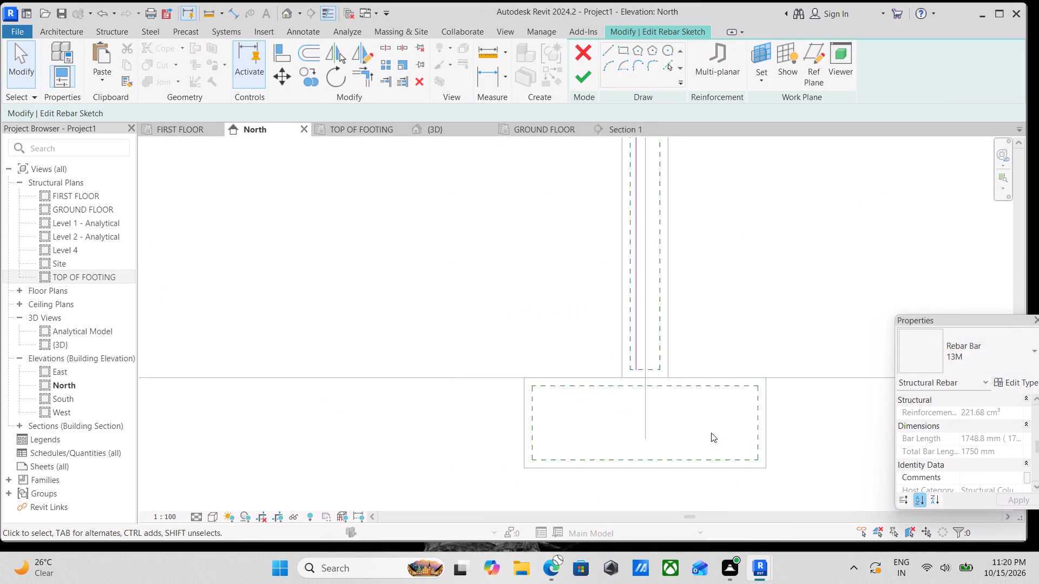
{"action": "scroll", "coordinate": [711, 433], "scroll_direction": "up", "scroll_amount": 1}
{"action": "left_click", "coordinate": [601, 51]}
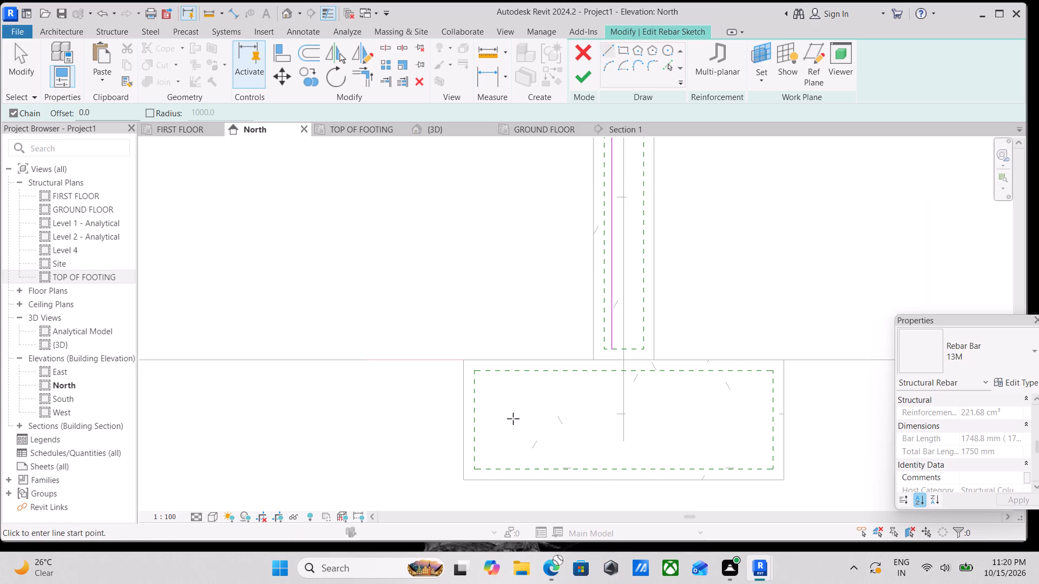
{"action": "left_click", "coordinate": [482, 453]}
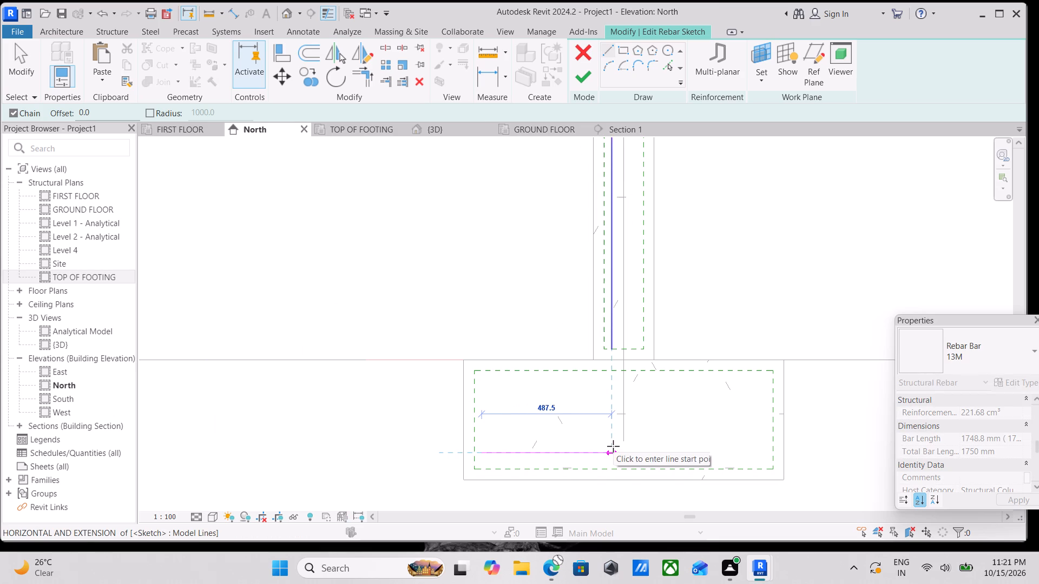
{"action": "left_click", "coordinate": [613, 446]}
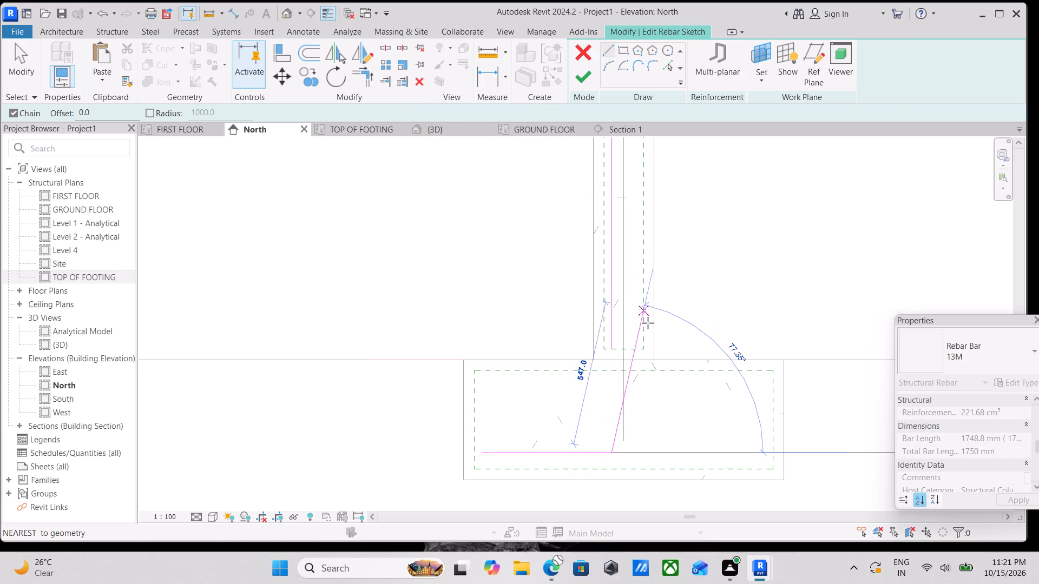
{"action": "key", "text": "Escape"}
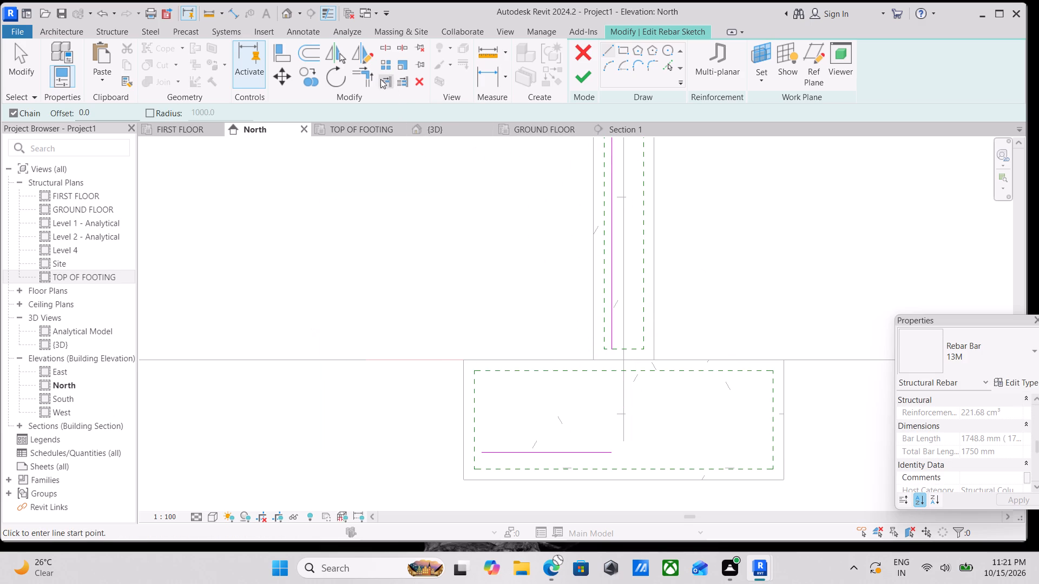
Trim the horizontal leg and the vertical bar line to a corner inside the footing, and finish the rebar sketch.
{"action": "left_click", "coordinate": [360, 76]}
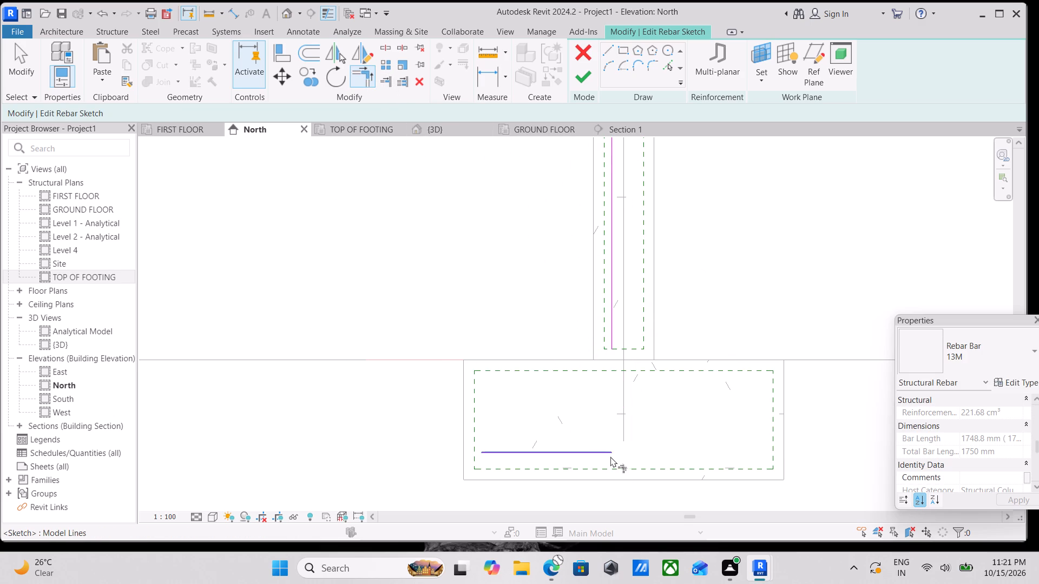
{"action": "left_click", "coordinate": [605, 454]}
{"action": "left_click", "coordinate": [607, 323]}
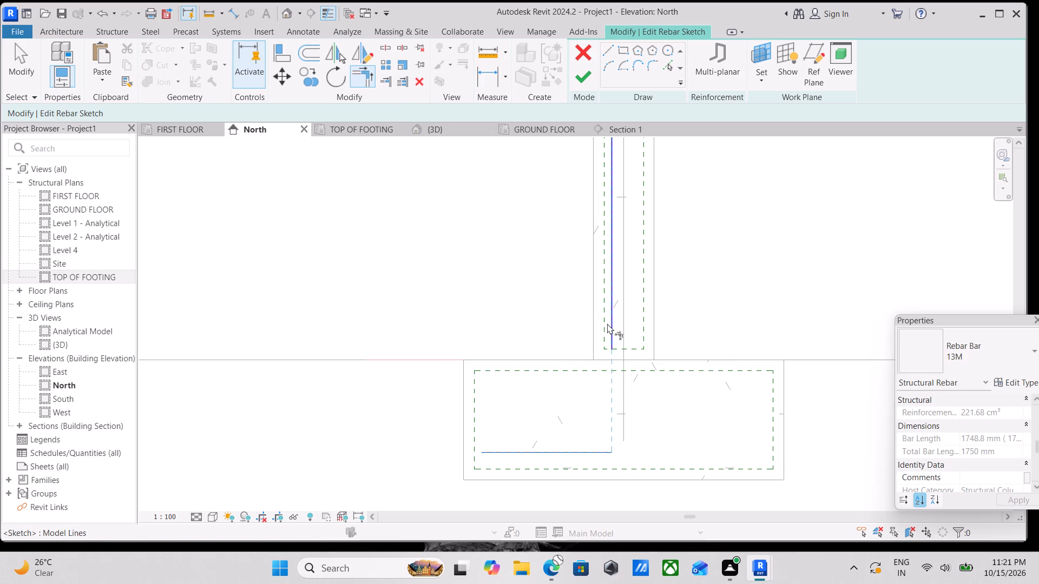
{"action": "left_click", "coordinate": [589, 81]}
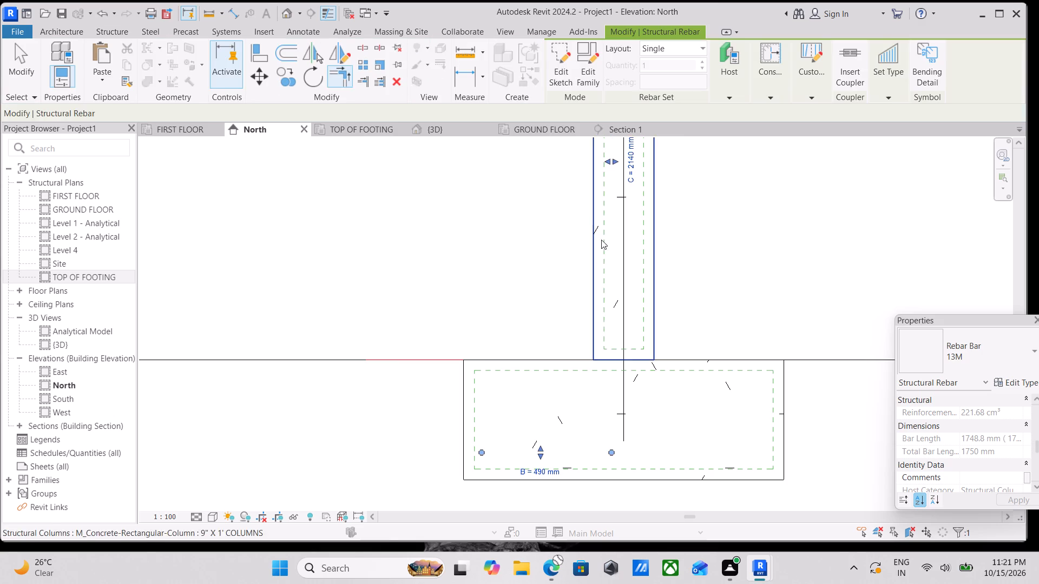
{"action": "scroll", "coordinate": [625, 346], "scroll_direction": "down", "scroll_amount": 3}
{"action": "scroll", "coordinate": [562, 430], "scroll_direction": "down", "scroll_amount": 3}
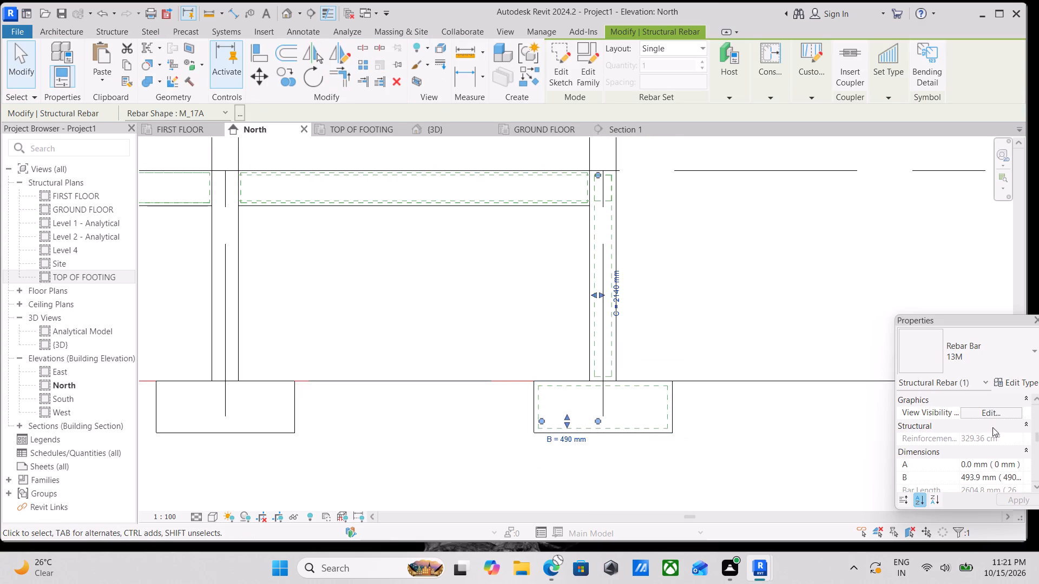
Check the L-shaped column bar's view visibility states and review its column and footing in the North elevation.
{"action": "left_click", "coordinate": [1003, 409]}
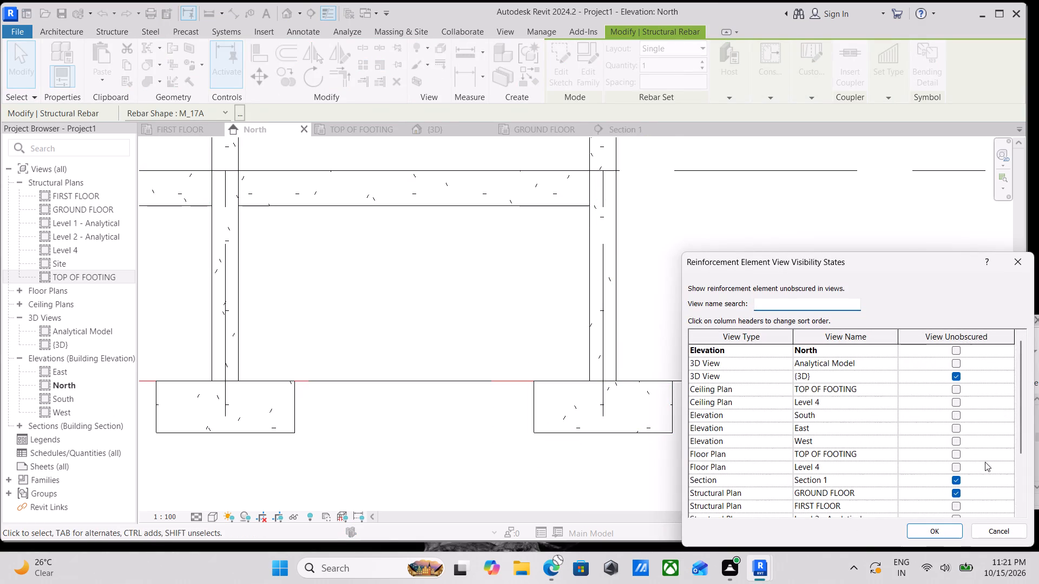
{"action": "left_click", "coordinate": [945, 529]}
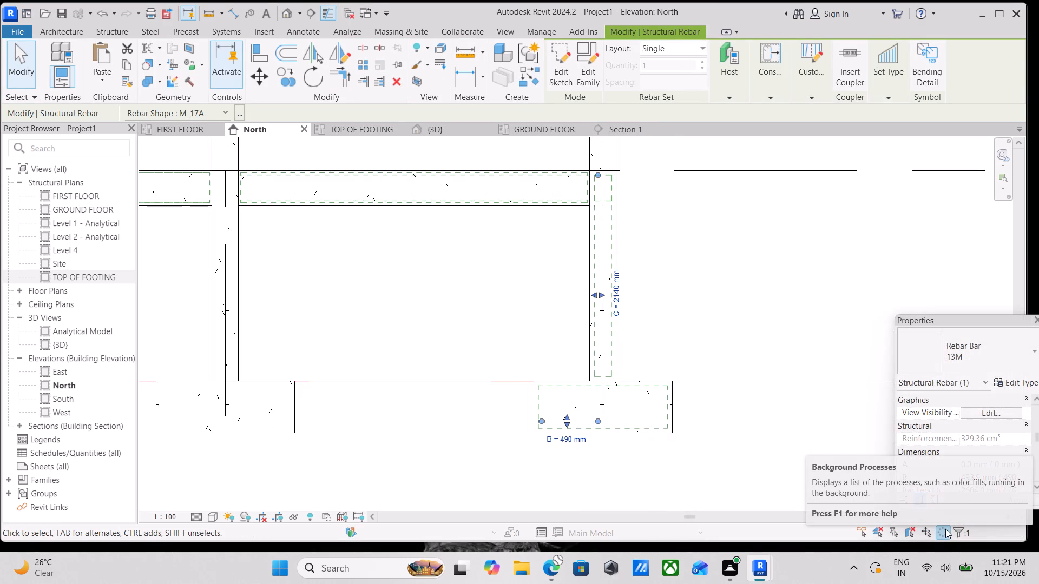
{"action": "scroll", "coordinate": [707, 381], "scroll_direction": "down", "scroll_amount": 2}
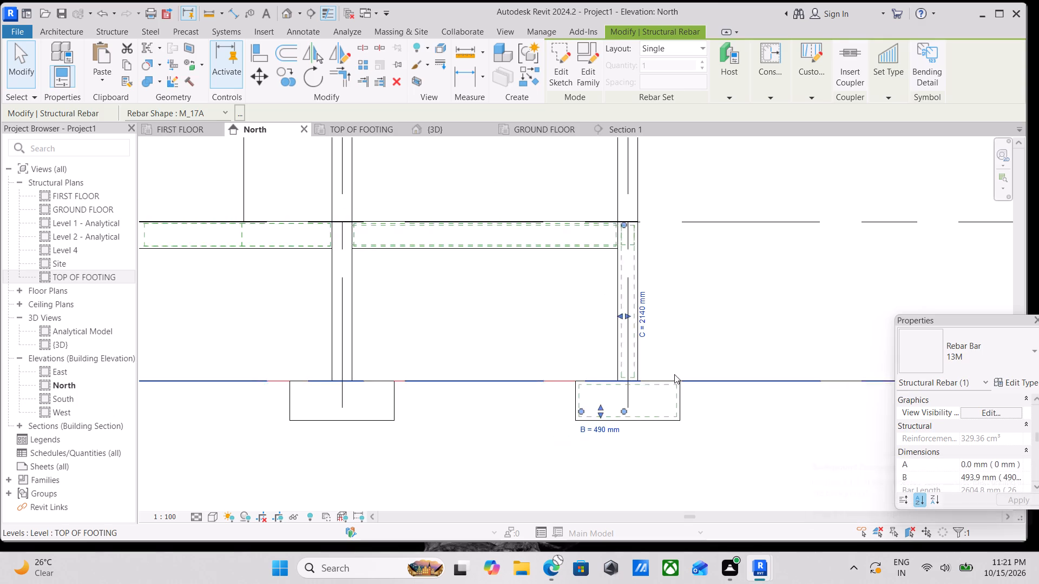
{"action": "key", "text": "Escape"}
{"action": "scroll", "coordinate": [620, 389], "scroll_direction": "up", "scroll_amount": 5}
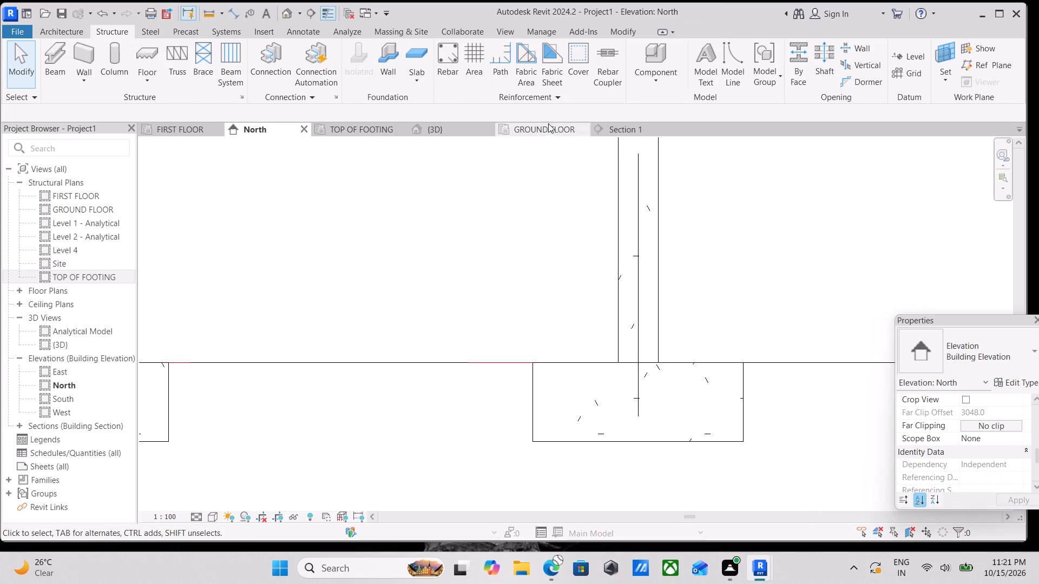
{"action": "scroll", "coordinate": [535, 272], "scroll_direction": "down", "scroll_amount": 2}
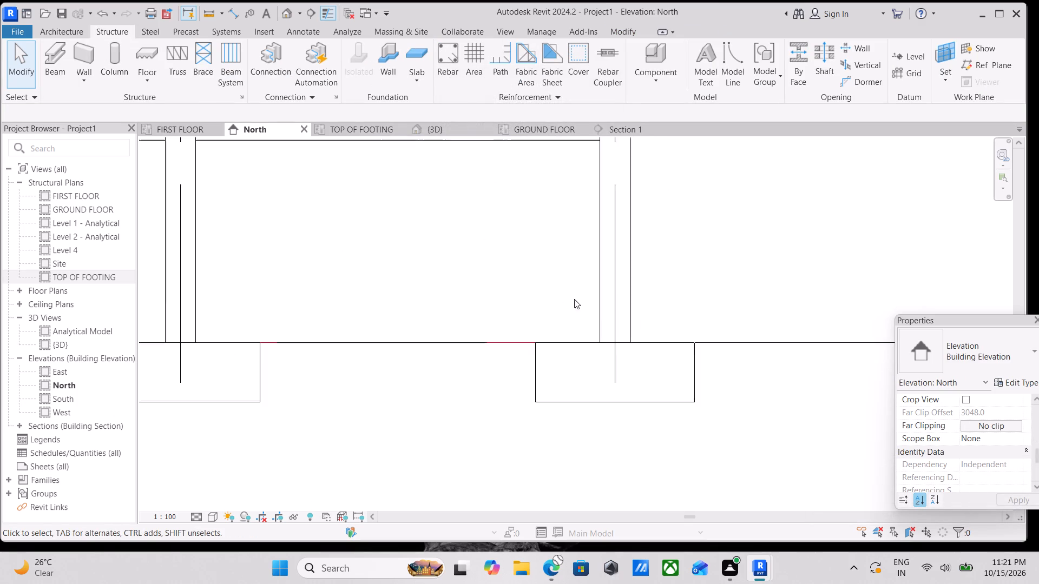
{"action": "scroll", "coordinate": [574, 299], "scroll_direction": "down", "scroll_amount": 1}
{"action": "scroll", "coordinate": [623, 324], "scroll_direction": "down", "scroll_amount": 6}
{"action": "scroll", "coordinate": [705, 238], "scroll_direction": "down", "scroll_amount": 1}
{"action": "middle_click_drag", "start_coordinate": [695, 241], "coordinate": [685, 250]}
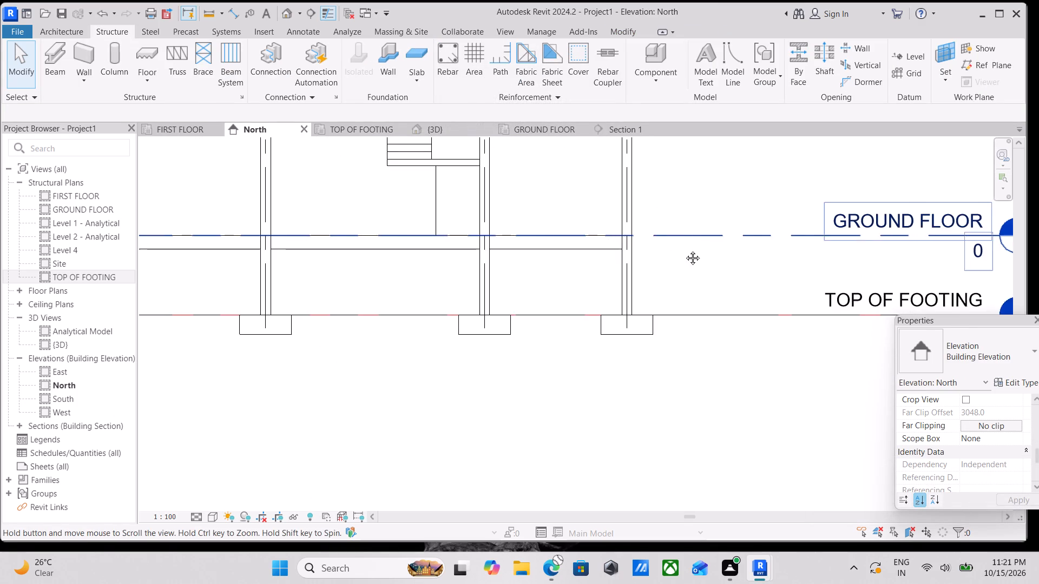
{"action": "middle_click_drag", "start_coordinate": [685, 250], "coordinate": [652, 287]}
Examine the L-shaped vertical bar, column tie and footing reinforcement in the {3D} view.
{"action": "left_click", "coordinate": [444, 129]}
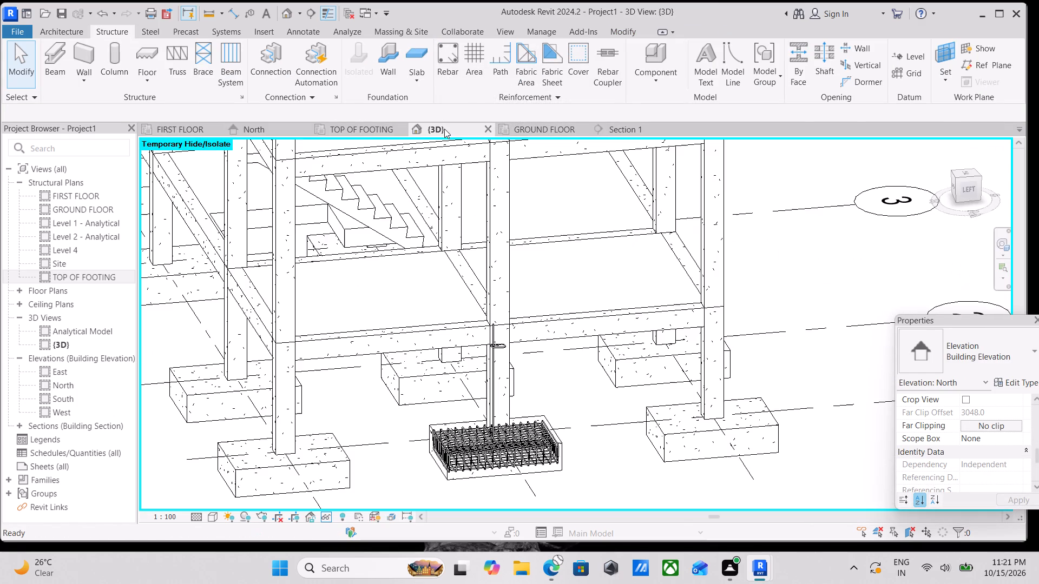
{"action": "scroll", "coordinate": [564, 372], "scroll_direction": "down", "scroll_amount": 2}
{"action": "middle_click_drag", "start_coordinate": [494, 390], "coordinate": [509, 399], "text": "shift"}
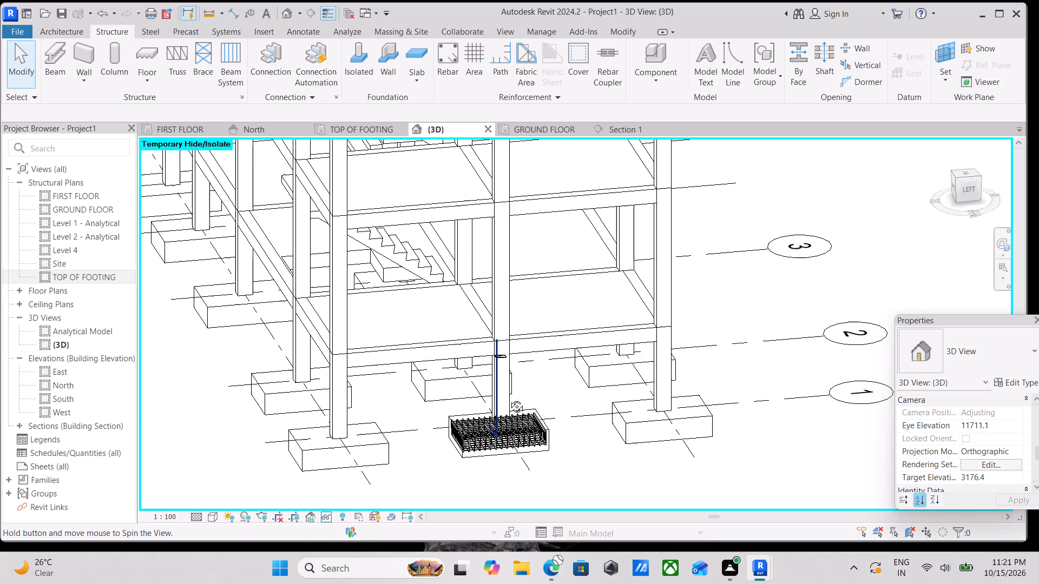
{"action": "middle_click_drag", "start_coordinate": [509, 399], "coordinate": [573, 376], "text": "shift"}
{"action": "scroll", "coordinate": [759, 427], "scroll_direction": "up", "scroll_amount": 7}
{"action": "scroll", "coordinate": [735, 381], "scroll_direction": "up", "scroll_amount": 2}
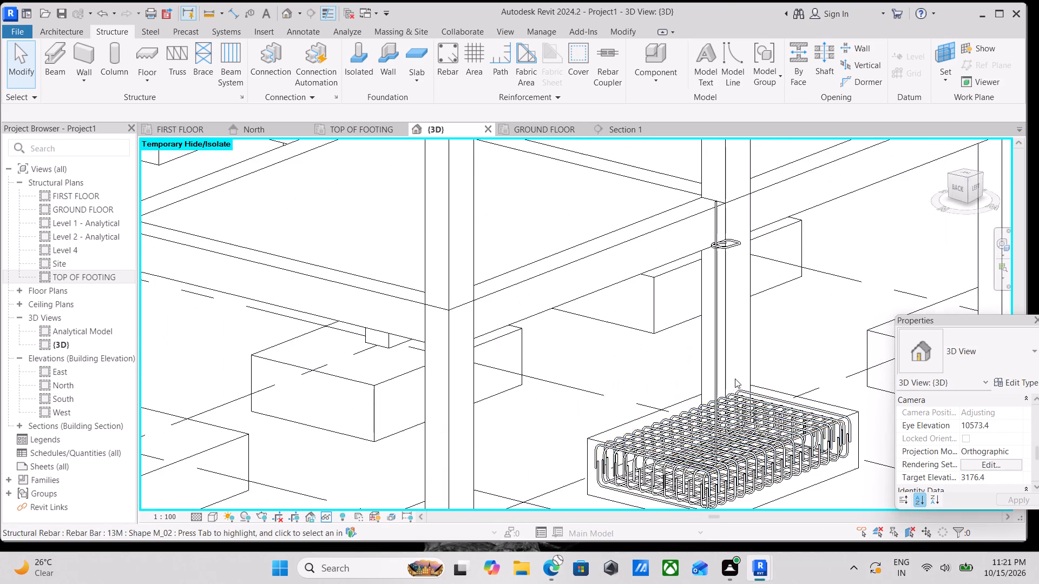
{"action": "scroll", "coordinate": [735, 379], "scroll_direction": "up", "scroll_amount": 2}
{"action": "scroll", "coordinate": [748, 308], "scroll_direction": "down", "scroll_amount": 2}
{"action": "middle_click_drag", "start_coordinate": [748, 308], "coordinate": [703, 320]}
{"action": "scroll", "coordinate": [695, 223], "scroll_direction": "up", "scroll_amount": 2}
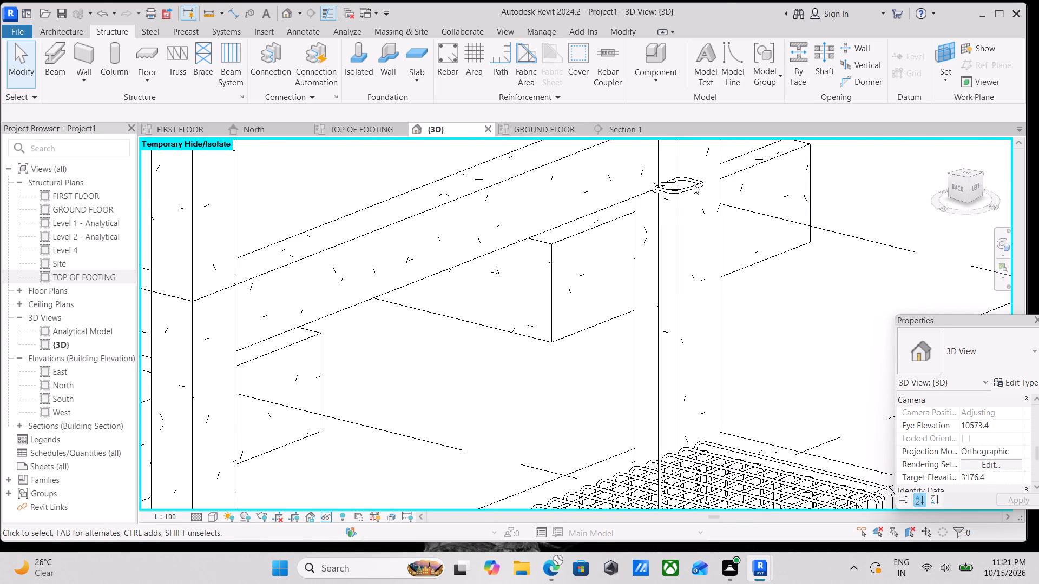
{"action": "double_click", "coordinate": [694, 184]}
{"action": "scroll", "coordinate": [694, 184], "scroll_direction": "down", "scroll_amount": 2}
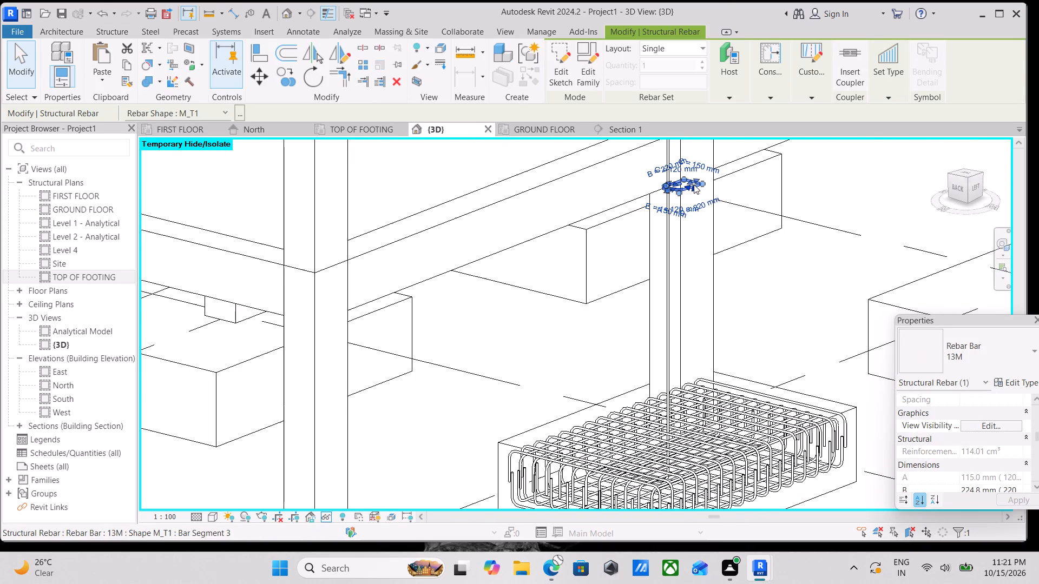
{"action": "key", "text": "Escape"}
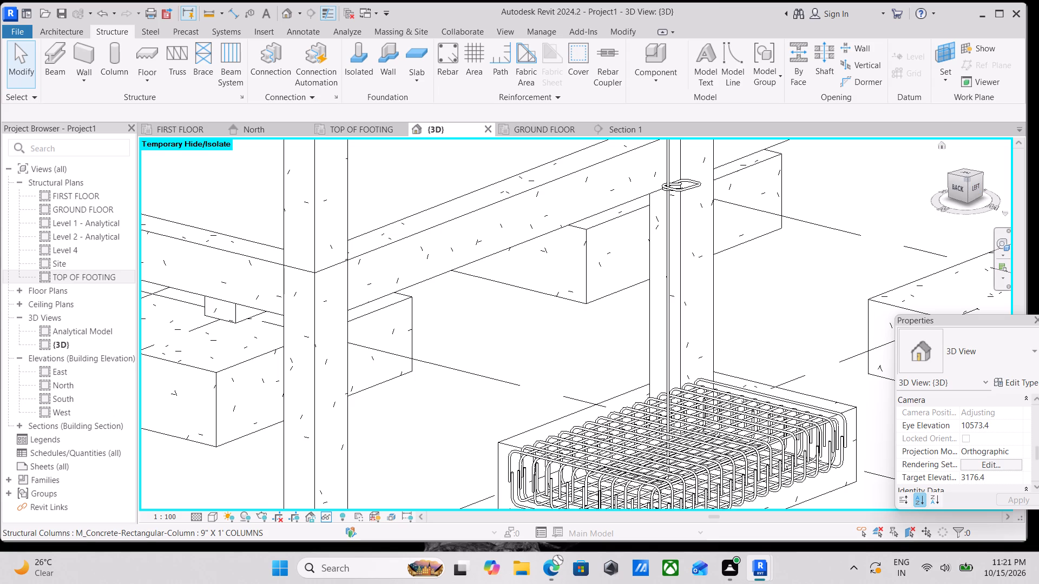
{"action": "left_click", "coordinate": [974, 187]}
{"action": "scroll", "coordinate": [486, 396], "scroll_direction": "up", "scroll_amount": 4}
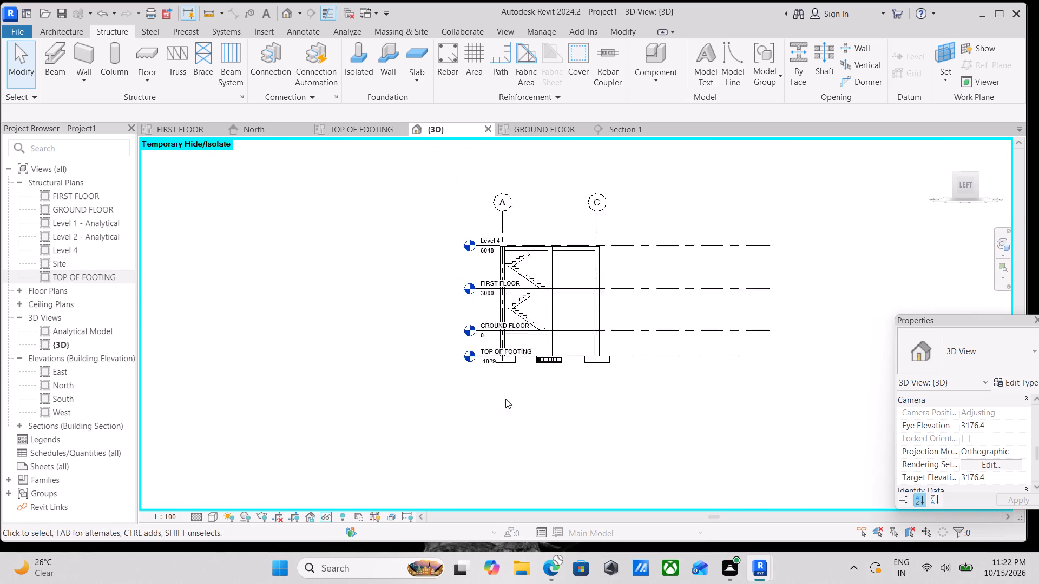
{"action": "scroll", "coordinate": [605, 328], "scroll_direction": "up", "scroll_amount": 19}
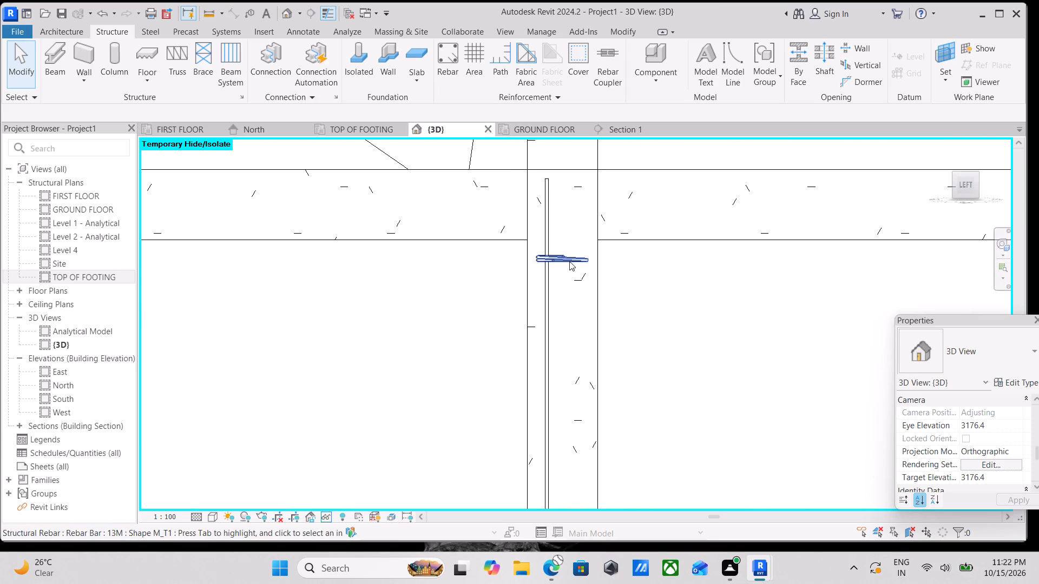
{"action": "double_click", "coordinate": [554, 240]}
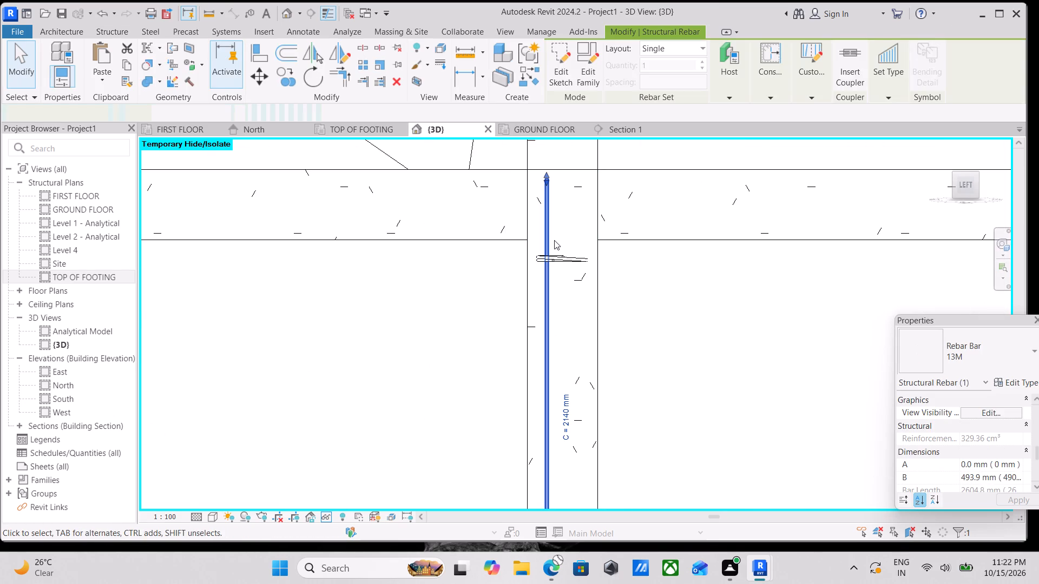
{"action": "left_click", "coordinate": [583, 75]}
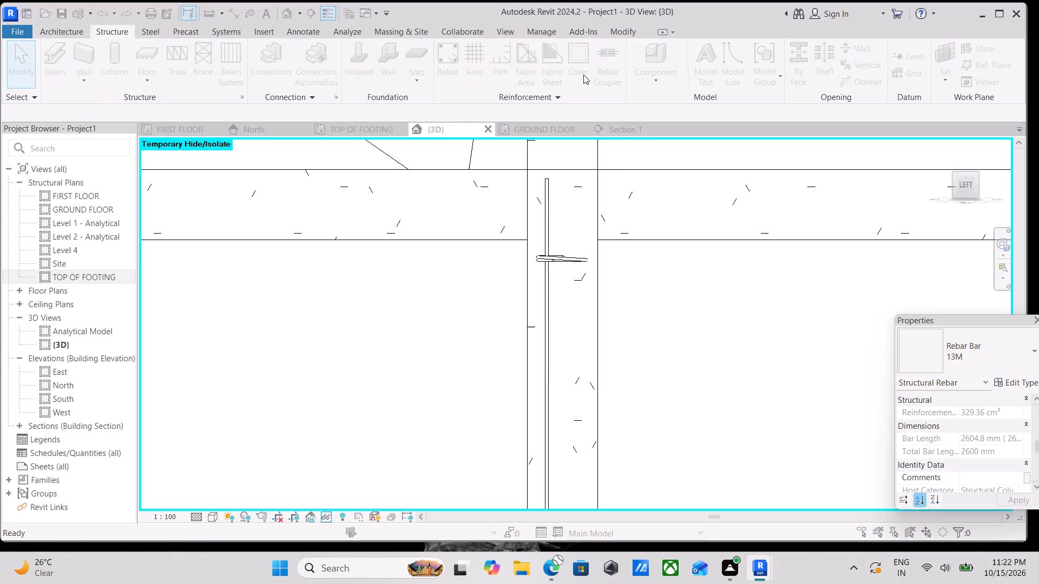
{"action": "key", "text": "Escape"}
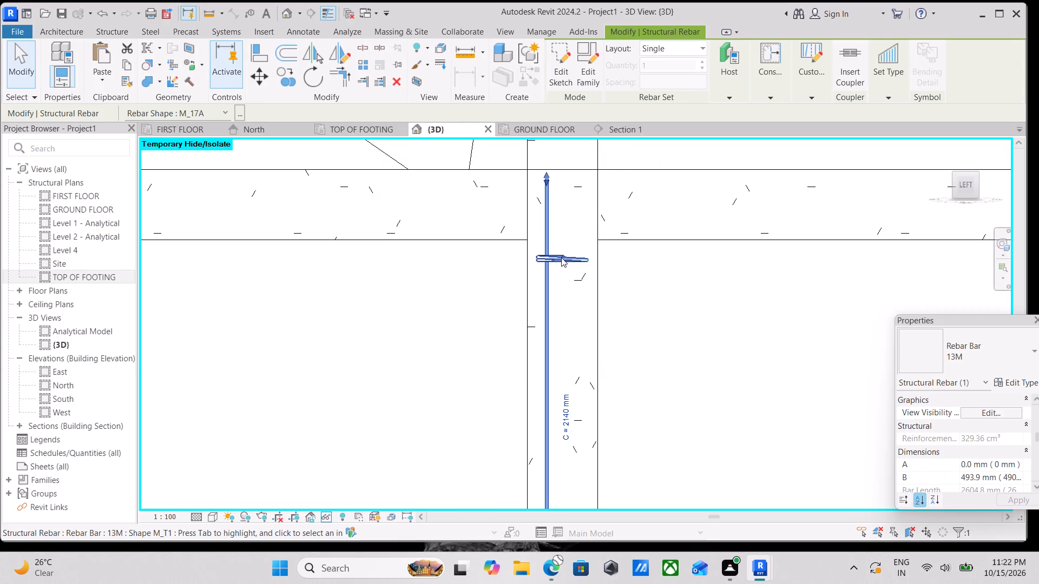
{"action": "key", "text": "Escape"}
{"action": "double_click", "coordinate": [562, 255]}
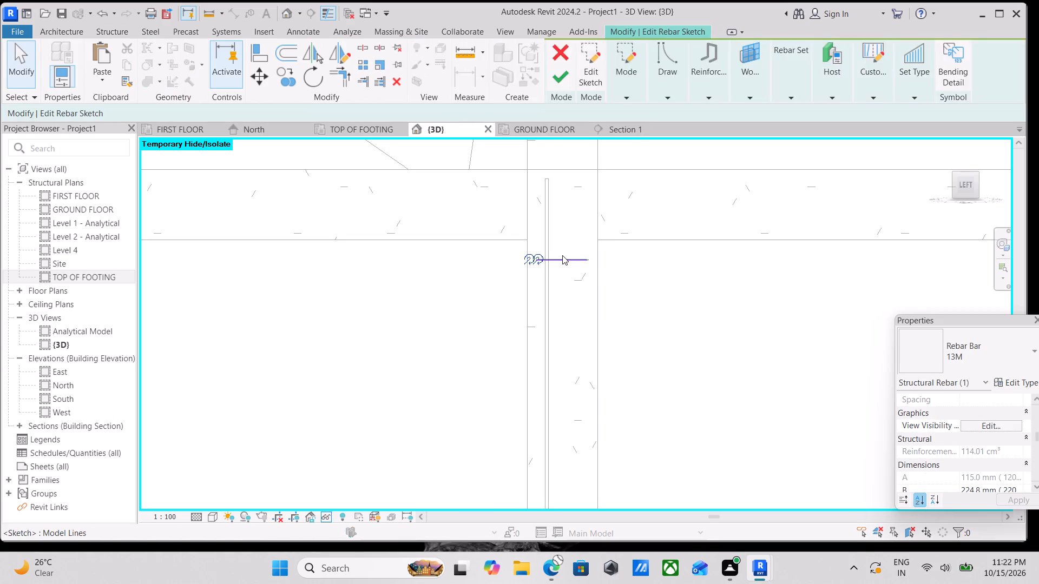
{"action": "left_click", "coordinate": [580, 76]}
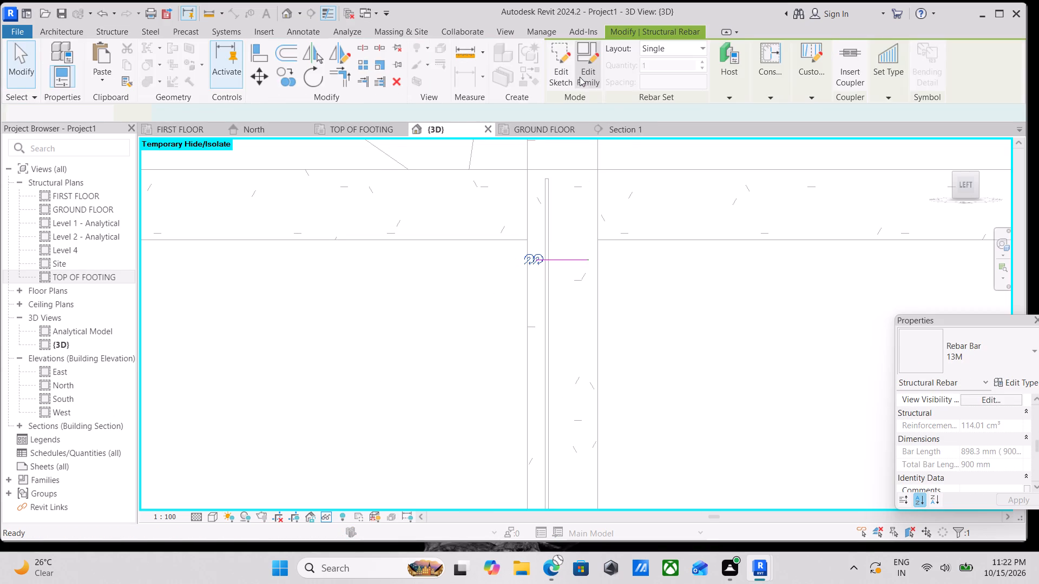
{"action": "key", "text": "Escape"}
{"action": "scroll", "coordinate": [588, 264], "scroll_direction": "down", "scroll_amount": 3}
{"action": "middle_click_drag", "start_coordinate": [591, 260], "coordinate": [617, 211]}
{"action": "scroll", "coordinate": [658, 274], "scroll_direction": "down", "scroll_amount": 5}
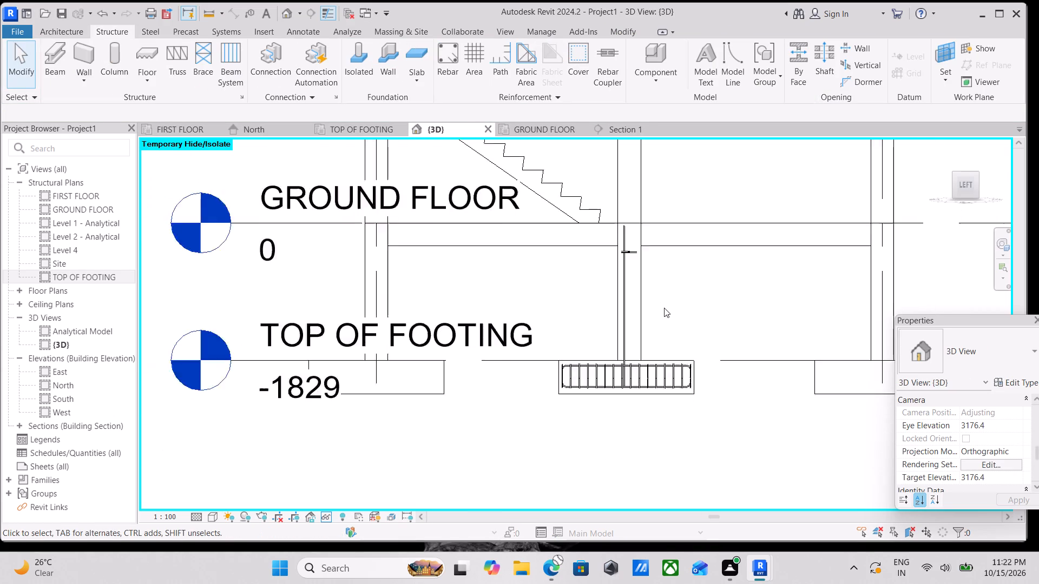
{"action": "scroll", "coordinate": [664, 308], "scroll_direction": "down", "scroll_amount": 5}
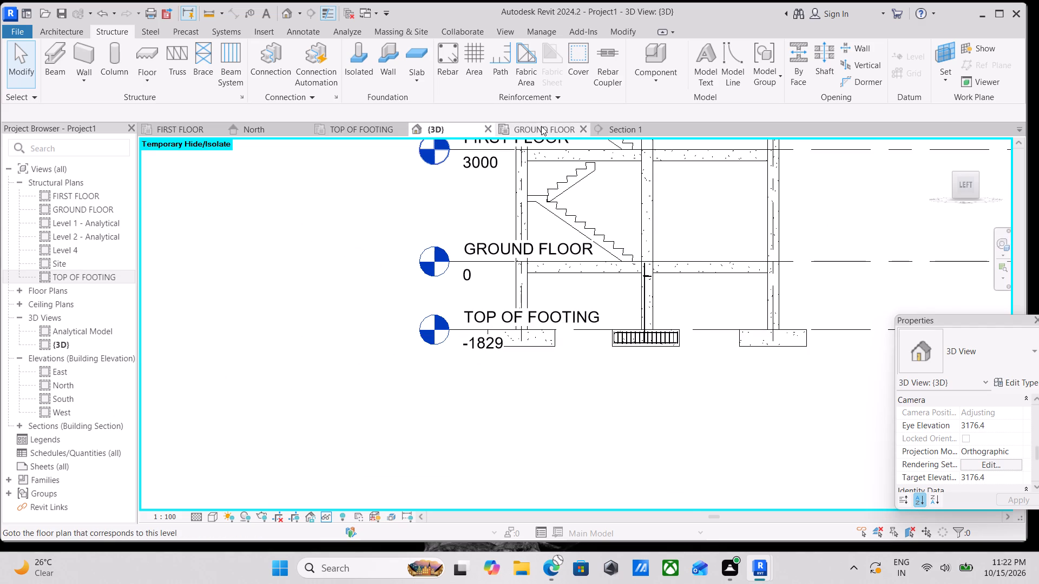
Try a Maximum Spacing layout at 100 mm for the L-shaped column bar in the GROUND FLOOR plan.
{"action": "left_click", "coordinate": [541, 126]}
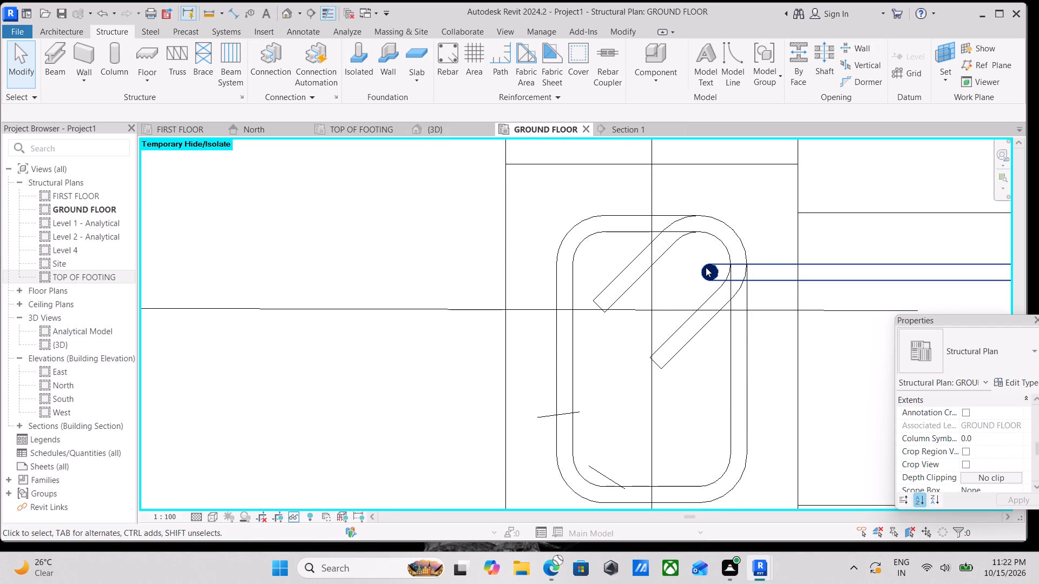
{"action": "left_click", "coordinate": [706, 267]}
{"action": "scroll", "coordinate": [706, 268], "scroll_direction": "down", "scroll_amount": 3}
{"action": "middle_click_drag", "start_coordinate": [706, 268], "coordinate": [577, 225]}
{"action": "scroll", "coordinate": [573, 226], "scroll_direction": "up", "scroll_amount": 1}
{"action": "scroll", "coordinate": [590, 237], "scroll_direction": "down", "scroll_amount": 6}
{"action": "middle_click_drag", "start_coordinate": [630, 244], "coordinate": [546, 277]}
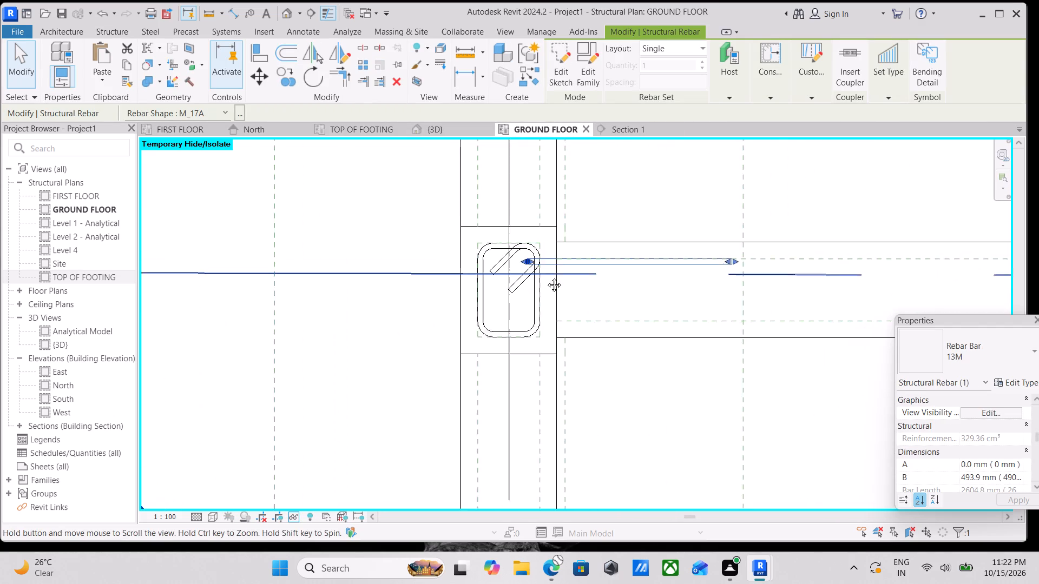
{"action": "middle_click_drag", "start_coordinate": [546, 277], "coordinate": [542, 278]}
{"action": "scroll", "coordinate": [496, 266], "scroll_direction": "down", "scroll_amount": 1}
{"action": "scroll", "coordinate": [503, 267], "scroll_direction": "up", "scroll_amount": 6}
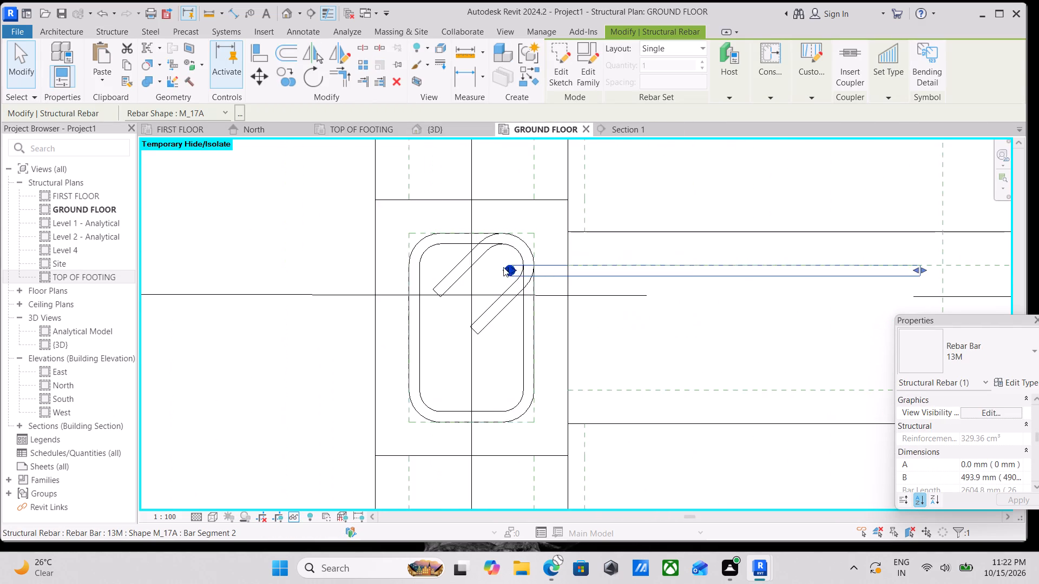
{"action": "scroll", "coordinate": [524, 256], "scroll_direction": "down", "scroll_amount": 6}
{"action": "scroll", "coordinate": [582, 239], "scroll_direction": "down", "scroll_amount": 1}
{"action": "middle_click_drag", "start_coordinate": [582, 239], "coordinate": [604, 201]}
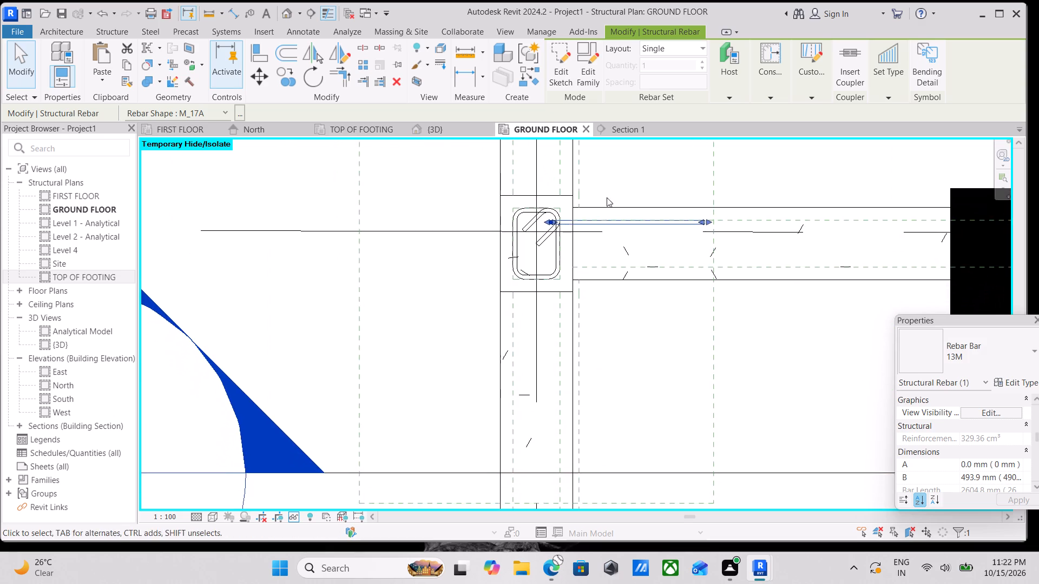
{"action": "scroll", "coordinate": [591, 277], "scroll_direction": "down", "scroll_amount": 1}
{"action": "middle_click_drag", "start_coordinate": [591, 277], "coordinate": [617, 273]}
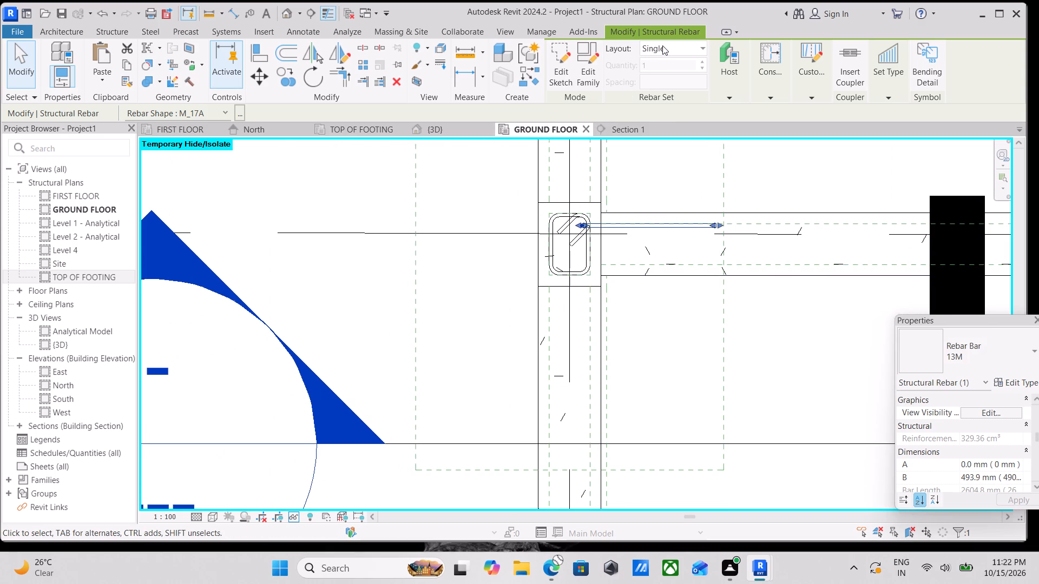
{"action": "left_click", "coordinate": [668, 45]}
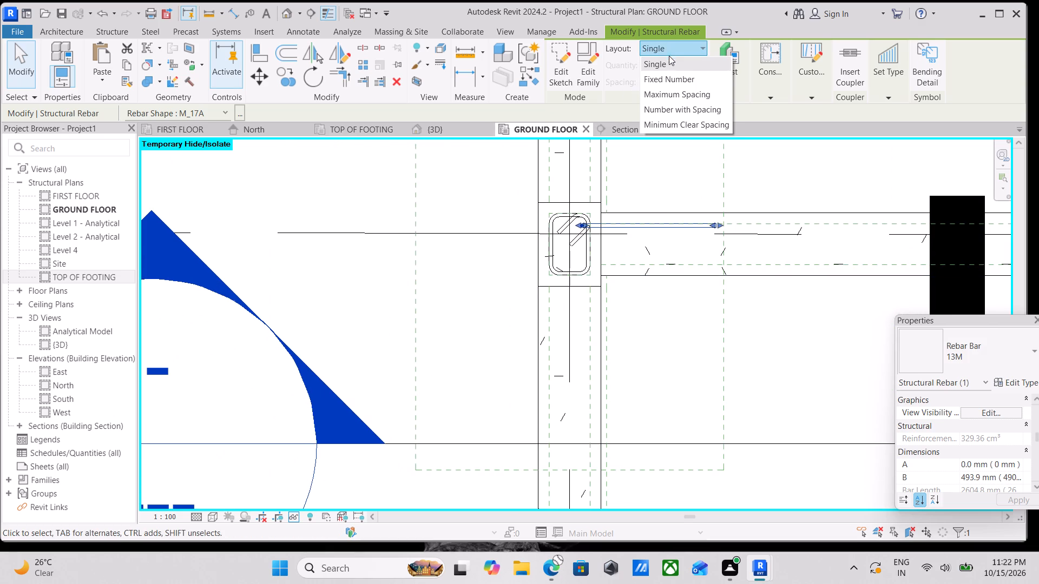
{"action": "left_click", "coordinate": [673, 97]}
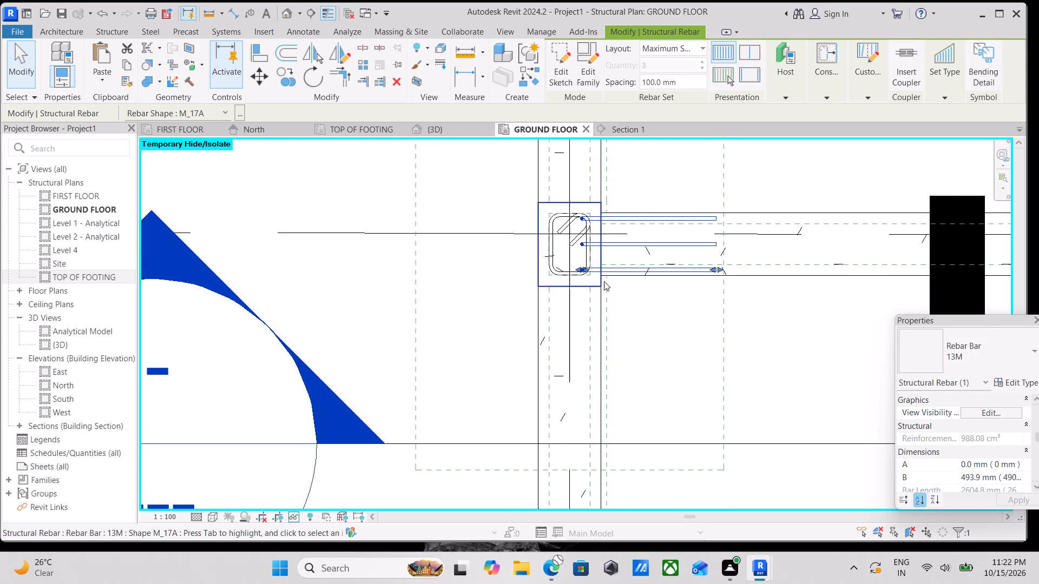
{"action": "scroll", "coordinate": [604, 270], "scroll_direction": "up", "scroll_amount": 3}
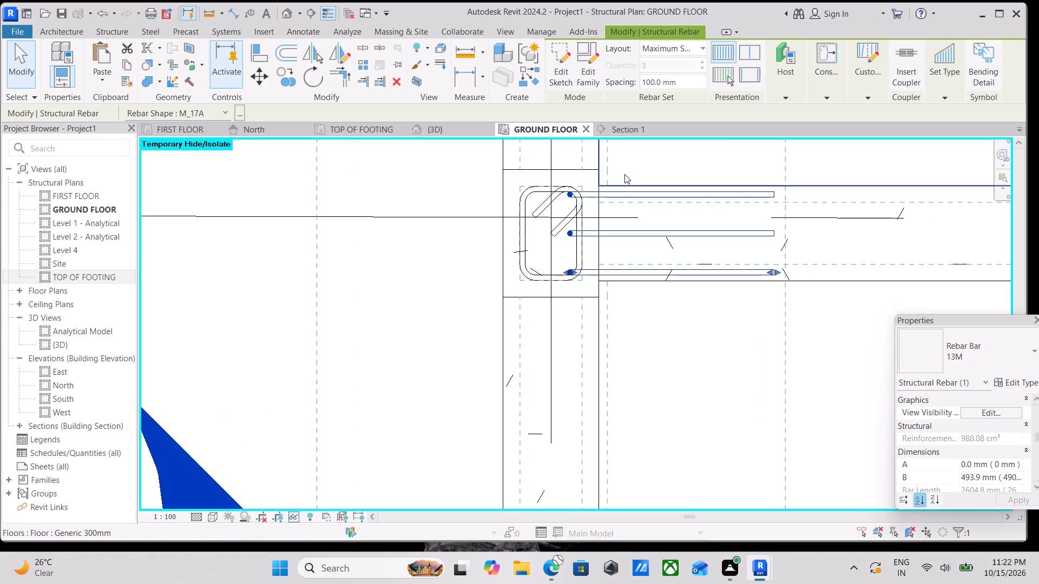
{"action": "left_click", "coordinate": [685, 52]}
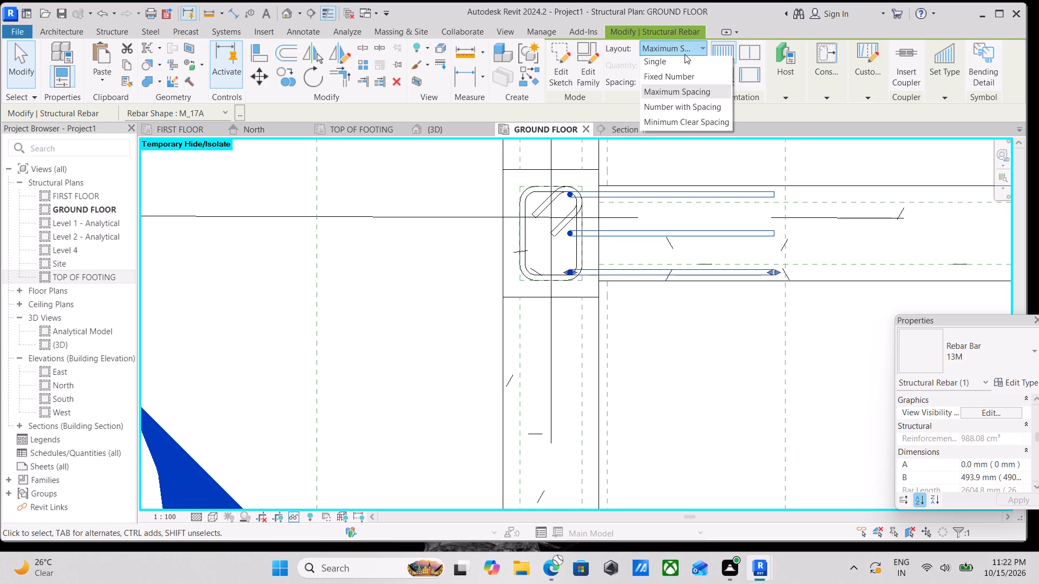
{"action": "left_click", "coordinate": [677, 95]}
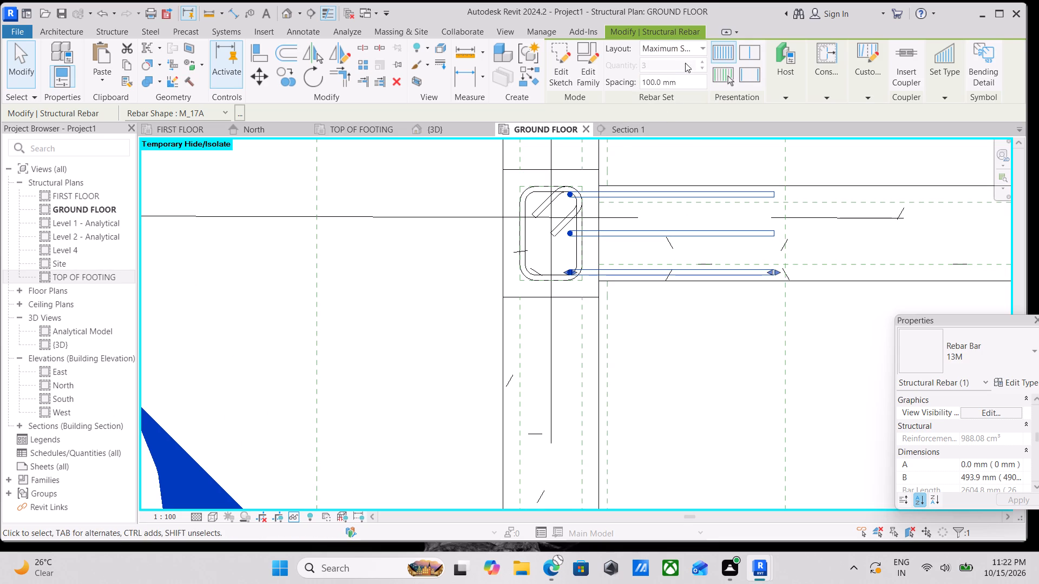
Set the L-shaped column bar's rebar set layout to Fixed Number with a quantity of 2.
{"action": "left_click", "coordinate": [698, 44]}
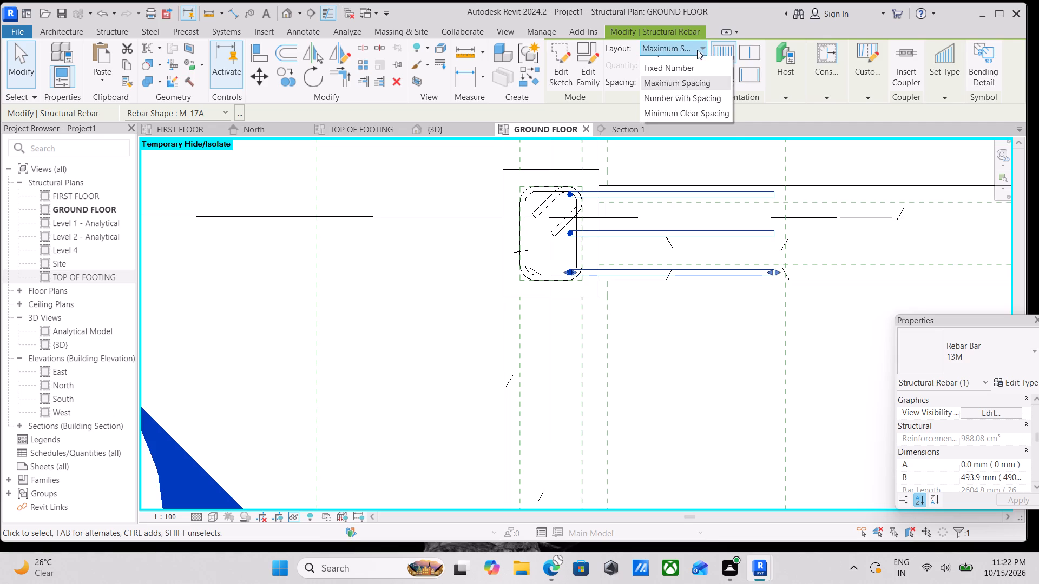
{"action": "left_click", "coordinate": [686, 78]}
{"action": "left_click_drag", "start_coordinate": [661, 64], "coordinate": [634, 67]}
{"action": "key", "text": "2"}
{"action": "key", "text": "Return"}
{"action": "key", "text": "Return"}
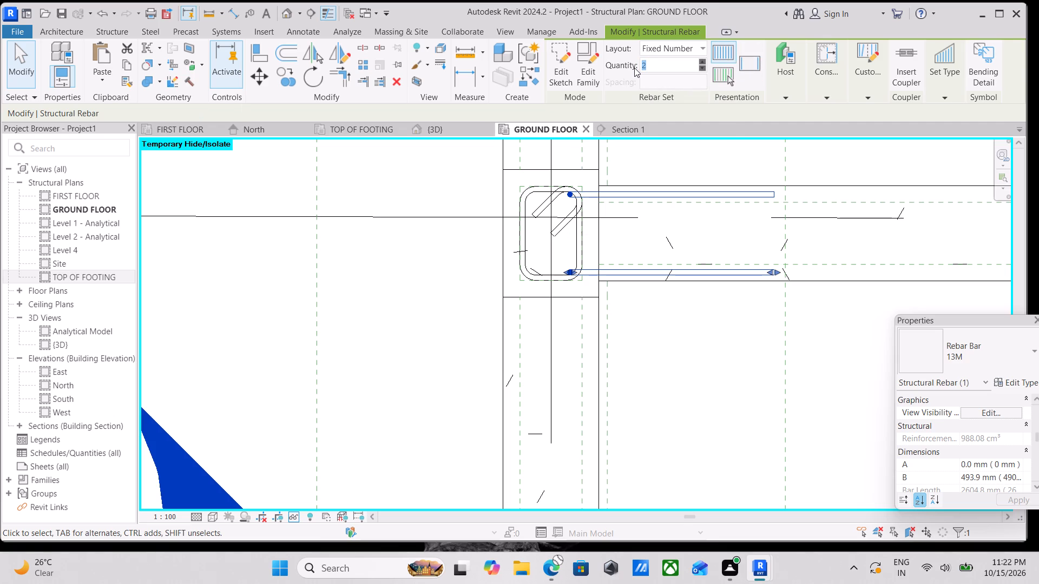
{"action": "scroll", "coordinate": [629, 248], "scroll_direction": "up", "scroll_amount": 3}
{"action": "key", "text": "Escape"}
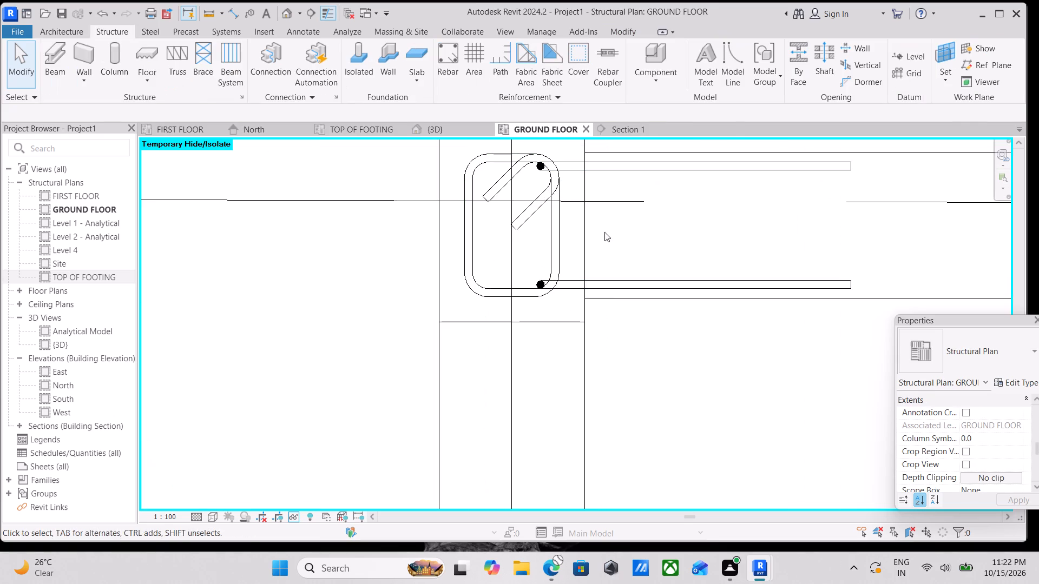
Adjust the extents of the two-bar L-shaped set in the GROUND FLOOR plan so both bars sit inside the column tie.
{"action": "left_click", "coordinate": [596, 169]}
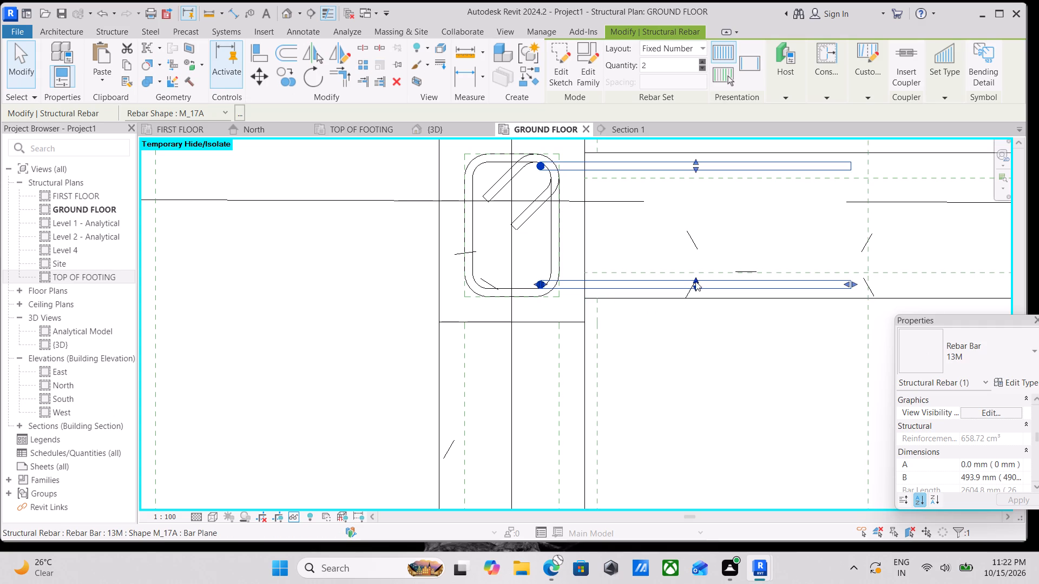
{"action": "left_click", "coordinate": [698, 280]}
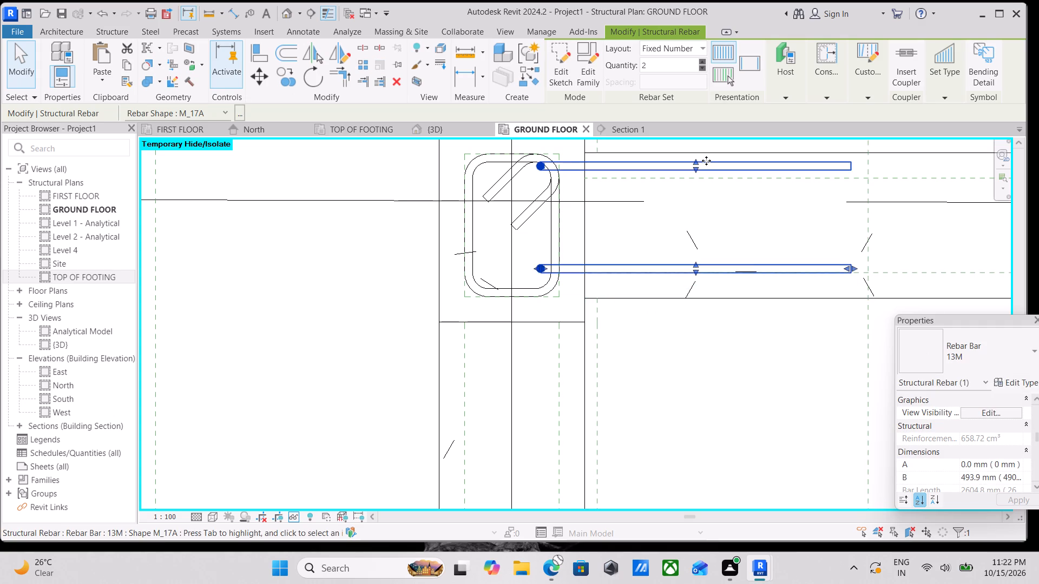
{"action": "left_click_drag", "start_coordinate": [696, 170], "coordinate": [698, 176]}
{"action": "scroll", "coordinate": [698, 176], "scroll_direction": "down", "scroll_amount": 3}
{"action": "key", "text": "Escape"}
Mirror a copy of the two L-shaped bars about a drawn vertical axis through the centre of the column tie.
{"action": "middle_click_drag", "start_coordinate": [650, 231], "coordinate": [673, 205]}
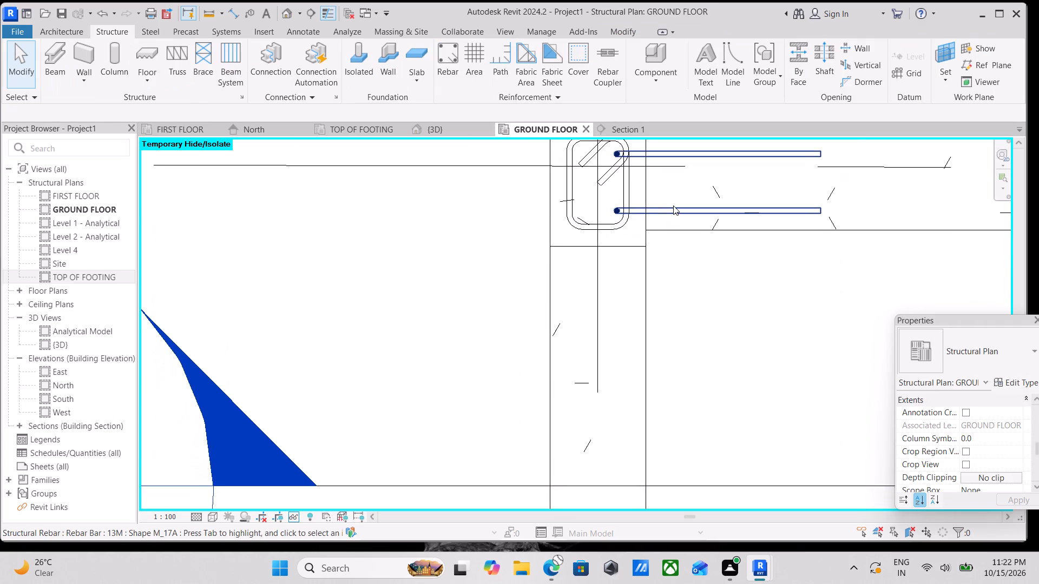
{"action": "scroll", "coordinate": [673, 205], "scroll_direction": "down", "scroll_amount": 1}
{"action": "middle_click", "coordinate": [673, 205]}
{"action": "key", "text": "m"}
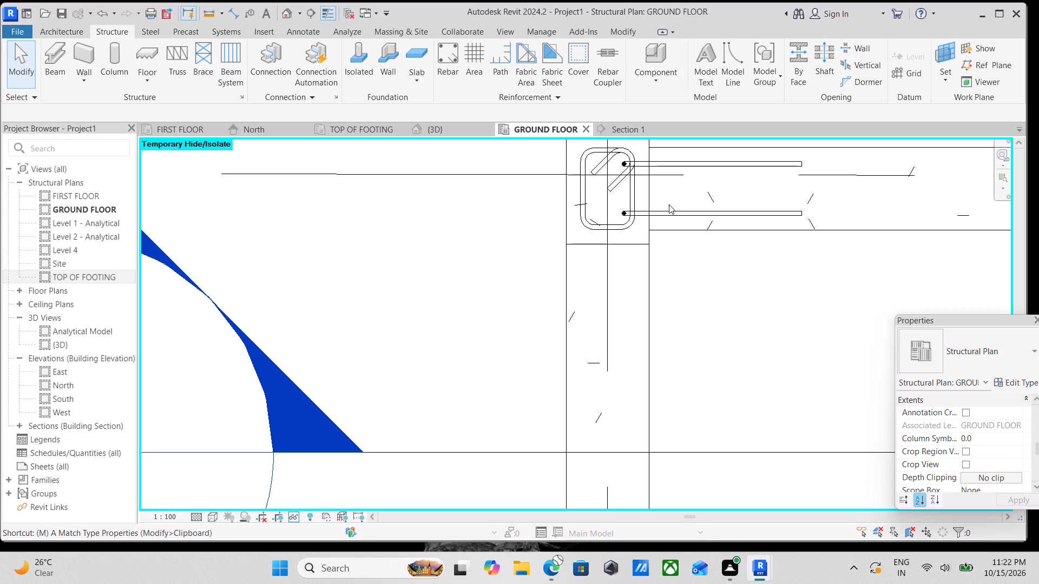
{"action": "key", "text": "i"}
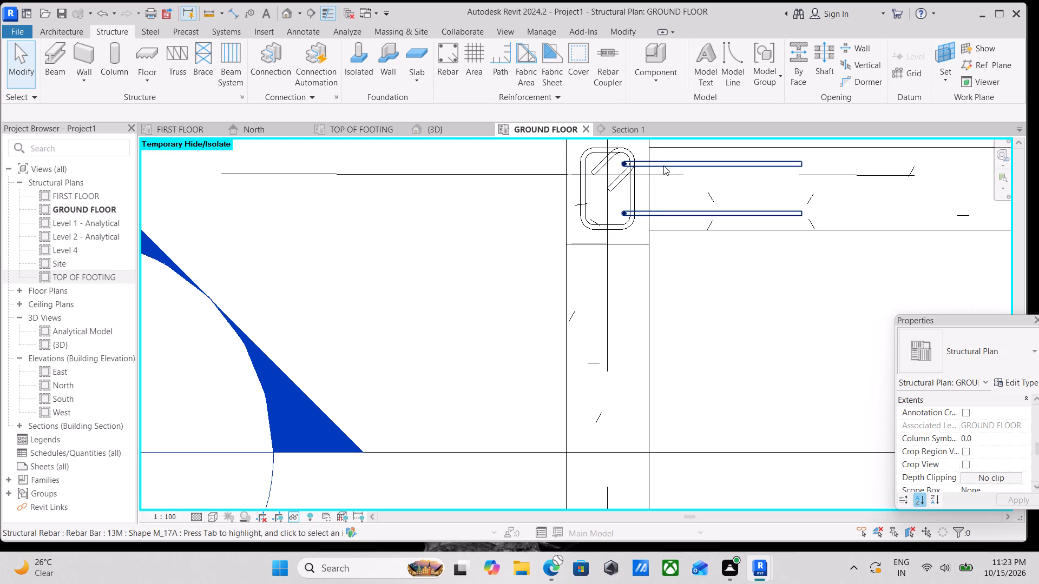
{"action": "left_click", "coordinate": [663, 165]}
{"action": "middle_click_drag", "start_coordinate": [654, 164], "coordinate": [666, 245]}
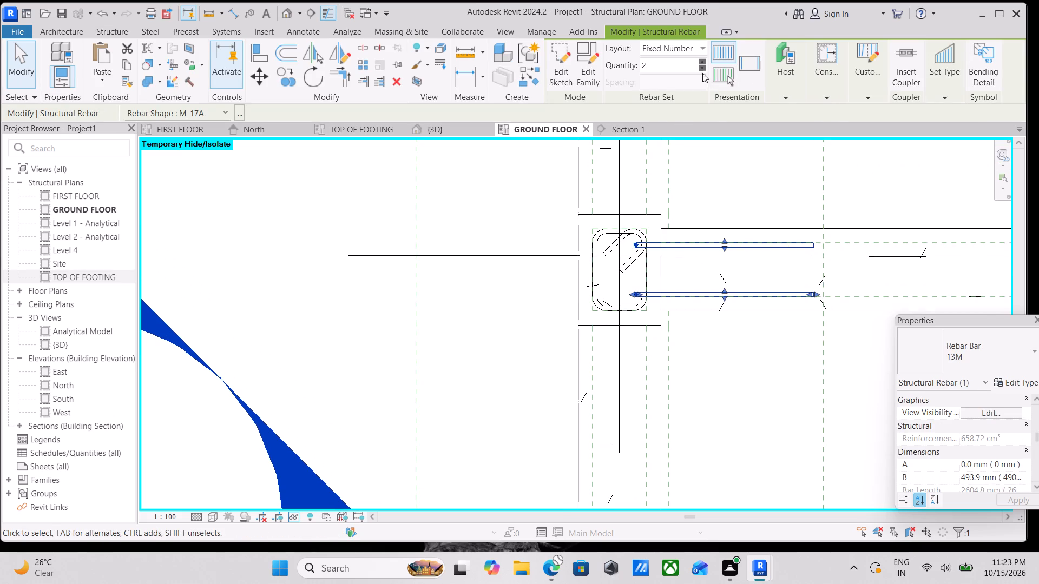
{"action": "left_click", "coordinate": [342, 58]}
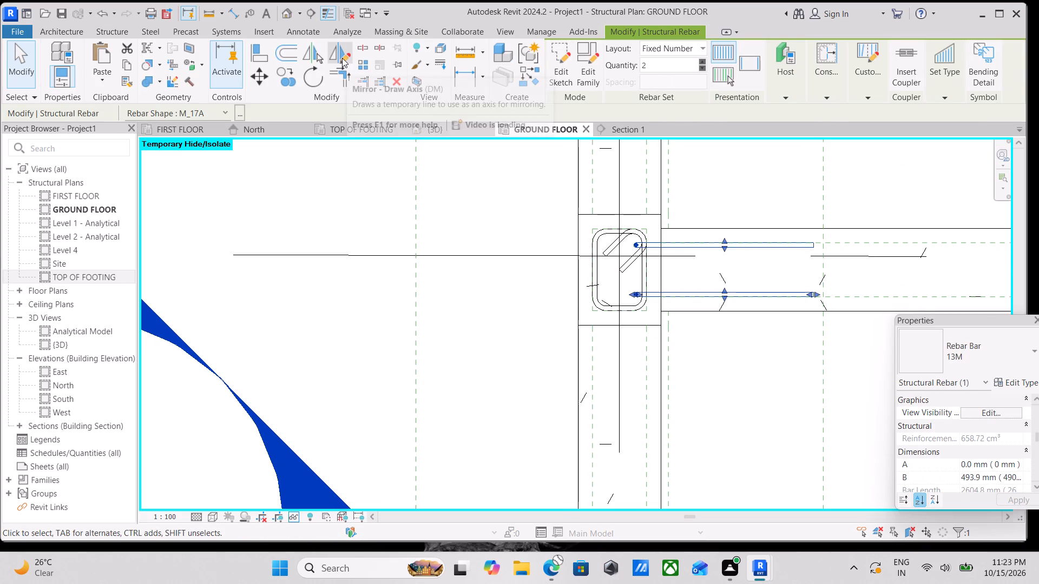
{"action": "scroll", "coordinate": [621, 235], "scroll_direction": "up", "scroll_amount": 8}
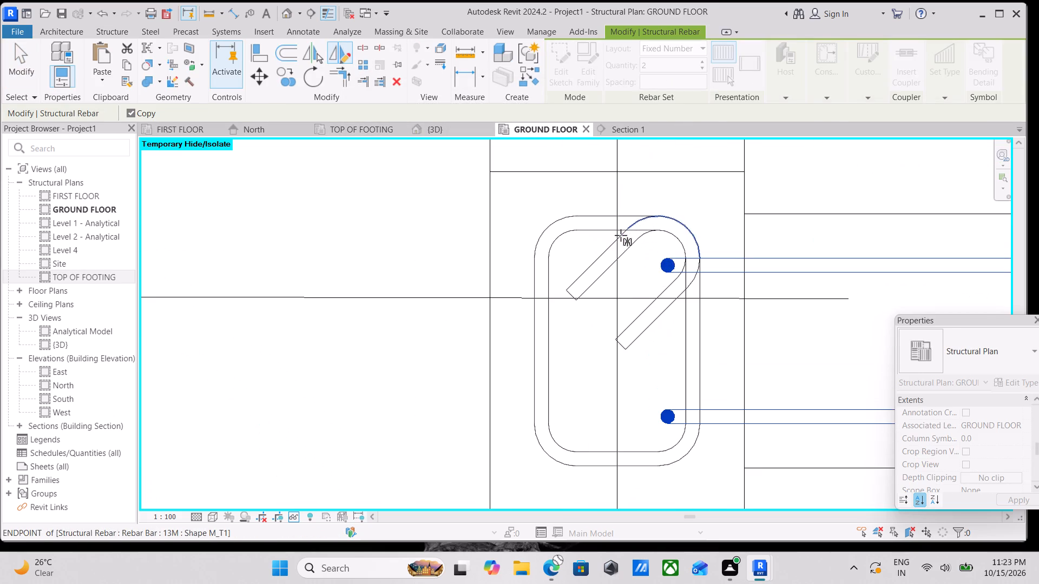
{"action": "left_click", "coordinate": [620, 230]}
{"action": "middle_click_drag", "start_coordinate": [620, 344], "coordinate": [633, 211]}
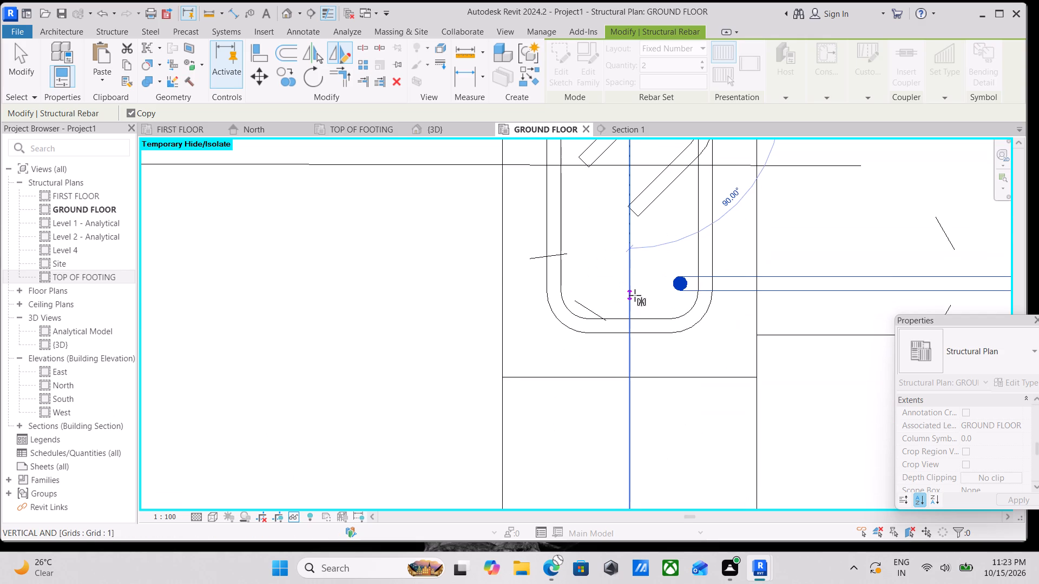
{"action": "left_click", "coordinate": [635, 295]}
{"action": "scroll", "coordinate": [635, 295], "scroll_direction": "down", "scroll_amount": 8}
{"action": "key", "text": "Escape"}
{"action": "scroll", "coordinate": [635, 295], "scroll_direction": "down", "scroll_amount": 5}
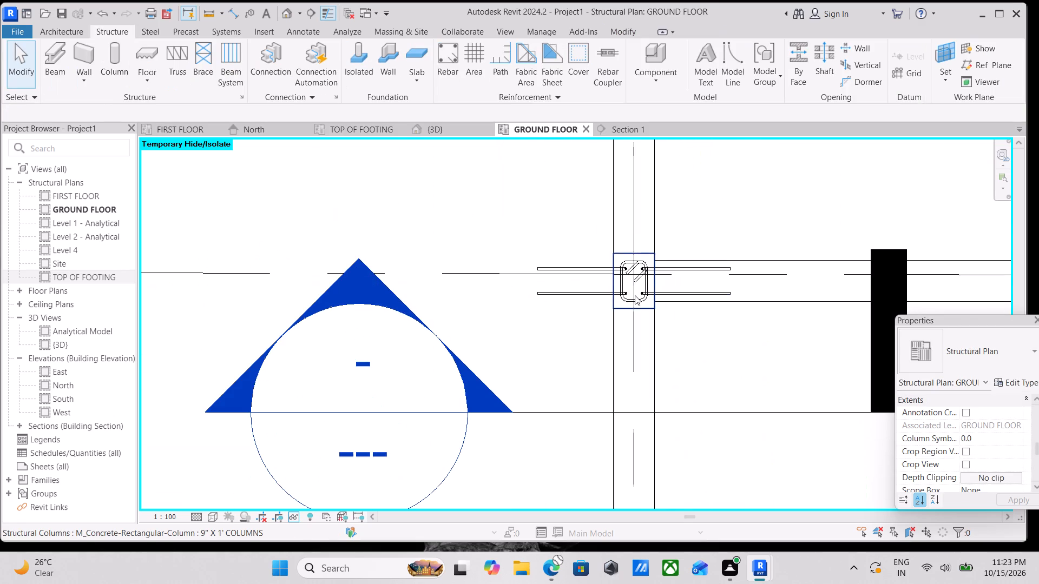
Examine the mirrored L-shaped bars, the column tie and the footing reinforcement in the {3D} view.
{"action": "left_click", "coordinate": [428, 127]}
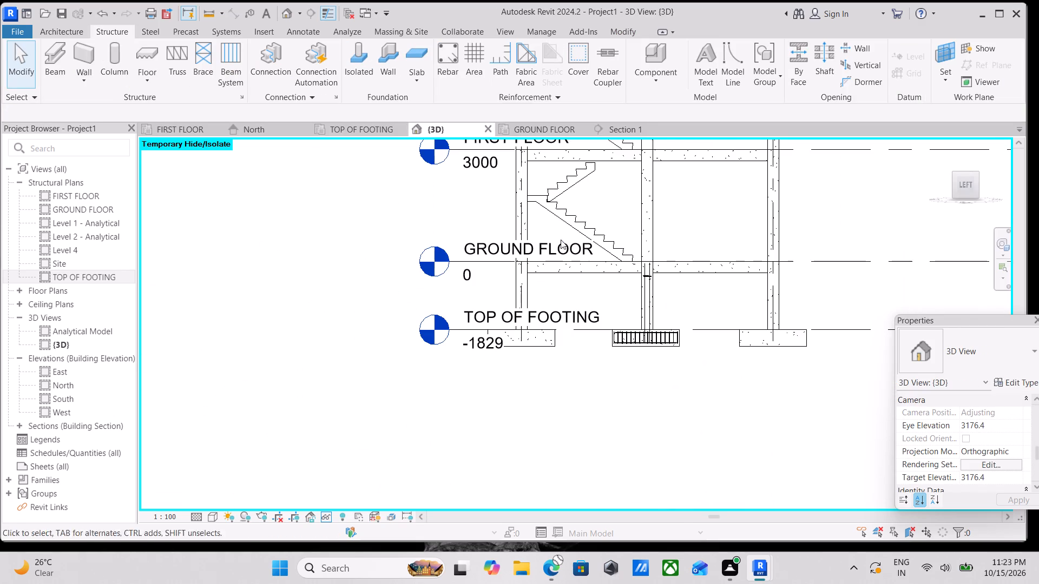
{"action": "middle_click_drag", "start_coordinate": [666, 304], "coordinate": [747, 417], "text": "shift"}
{"action": "scroll", "coordinate": [830, 423], "scroll_direction": "up", "scroll_amount": 1}
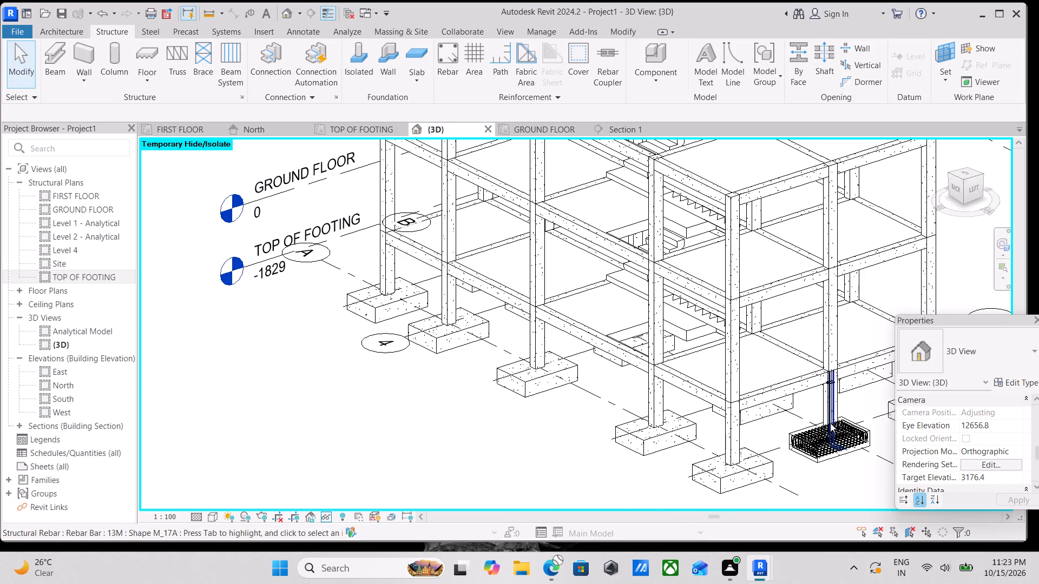
{"action": "scroll", "coordinate": [830, 423], "scroll_direction": "up", "scroll_amount": 5}
{"action": "middle_click_drag", "start_coordinate": [832, 360], "coordinate": [633, 287]}
{"action": "scroll", "coordinate": [652, 365], "scroll_direction": "up", "scroll_amount": 5}
{"action": "middle_click_drag", "start_coordinate": [672, 370], "coordinate": [693, 316]}
{"action": "middle_click_drag", "start_coordinate": [678, 335], "coordinate": [627, 350], "text": "shift"}
{"action": "scroll", "coordinate": [628, 348], "scroll_direction": "down", "scroll_amount": 1}
{"action": "middle_click_drag", "start_coordinate": [629, 348], "coordinate": [830, 349]}
{"action": "middle_click_drag", "start_coordinate": [708, 340], "coordinate": [721, 343]}
{"action": "middle_click_drag", "start_coordinate": [581, 304], "coordinate": [773, 345]}
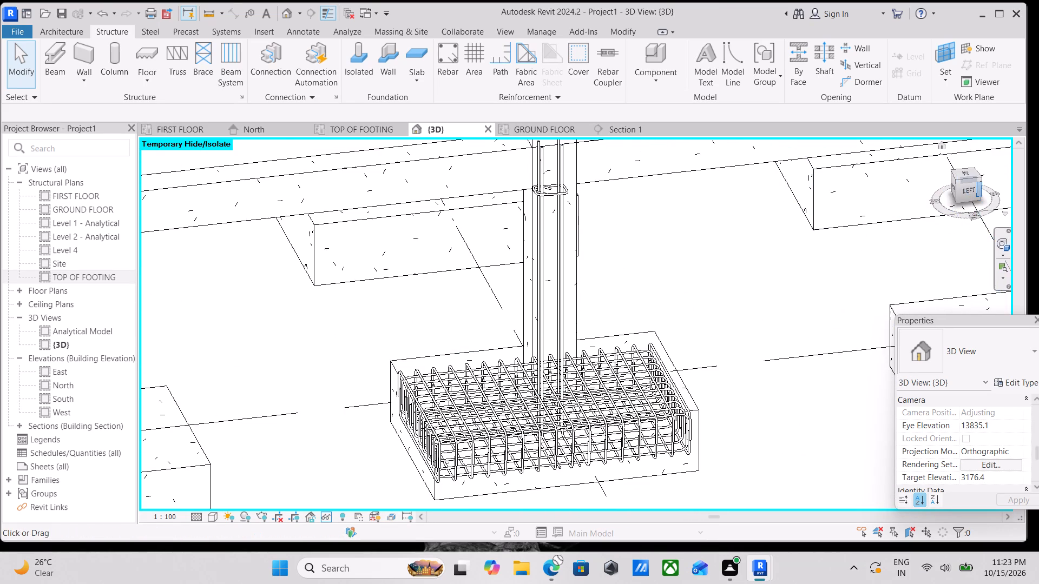
Set the column tie's rebar layout to Maximum Spacing at 150 mm, working from the left side of the {3D} view.
{"action": "left_click", "coordinate": [967, 193]}
{"action": "scroll", "coordinate": [561, 366], "scroll_direction": "up", "scroll_amount": 4}
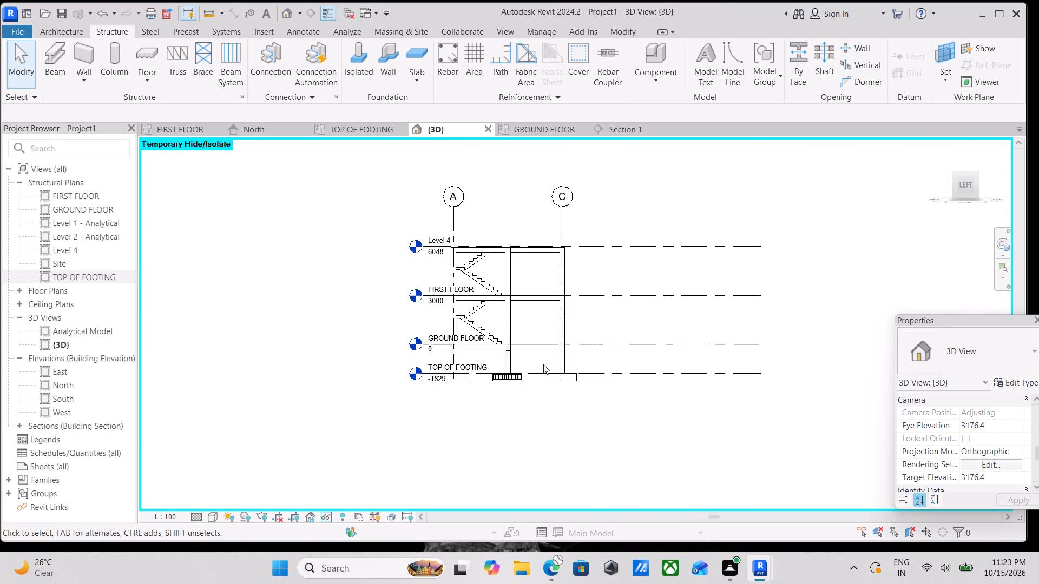
{"action": "scroll", "coordinate": [543, 364], "scroll_direction": "up", "scroll_amount": 14}
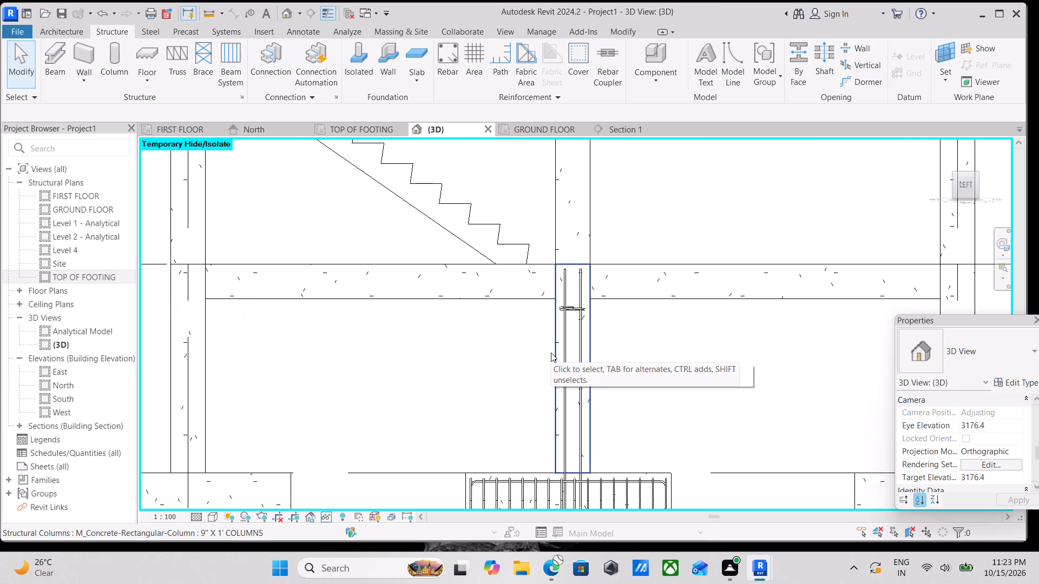
{"action": "left_click", "coordinate": [589, 350]}
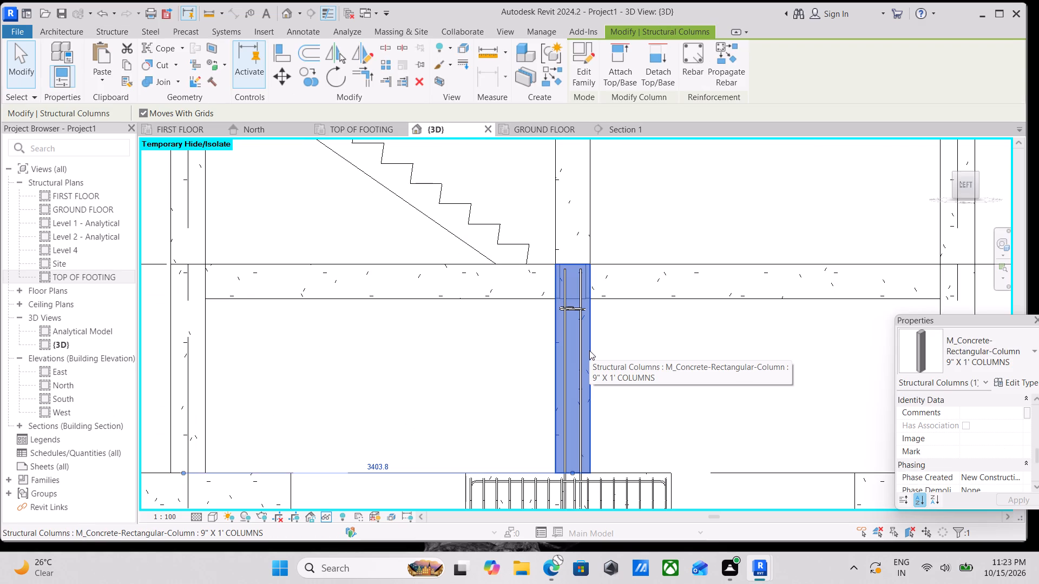
{"action": "scroll", "coordinate": [589, 350], "scroll_direction": "up", "scroll_amount": 2}
{"action": "key", "text": "Escape"}
{"action": "left_click", "coordinate": [569, 295]}
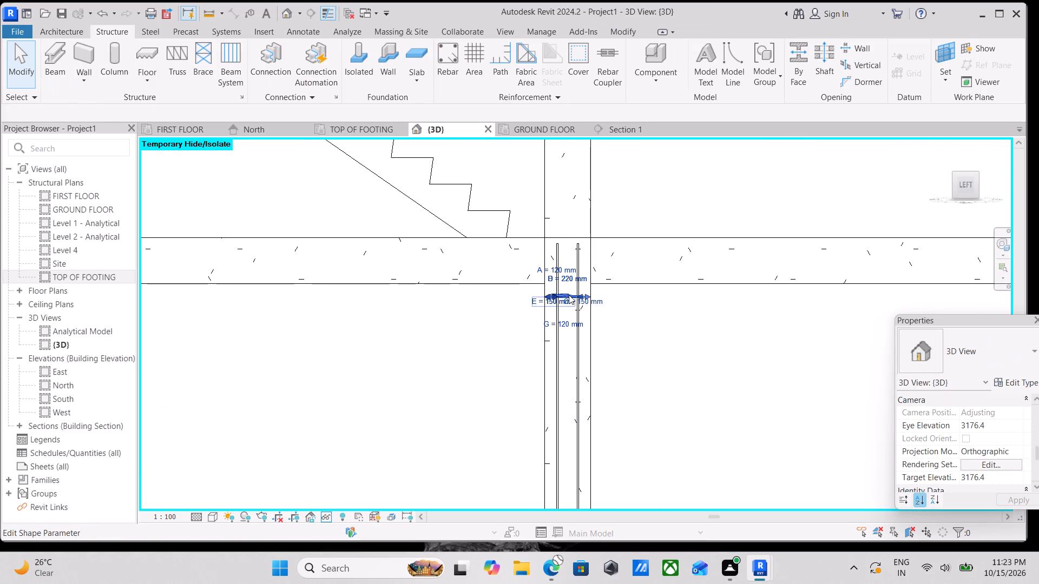
{"action": "left_click", "coordinate": [687, 50]}
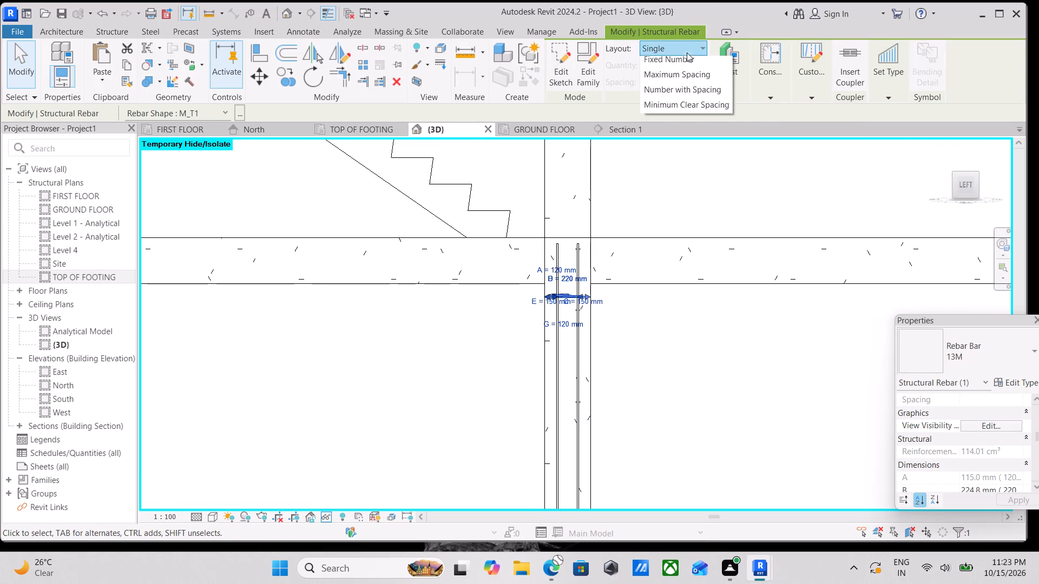
{"action": "left_click", "coordinate": [682, 98]}
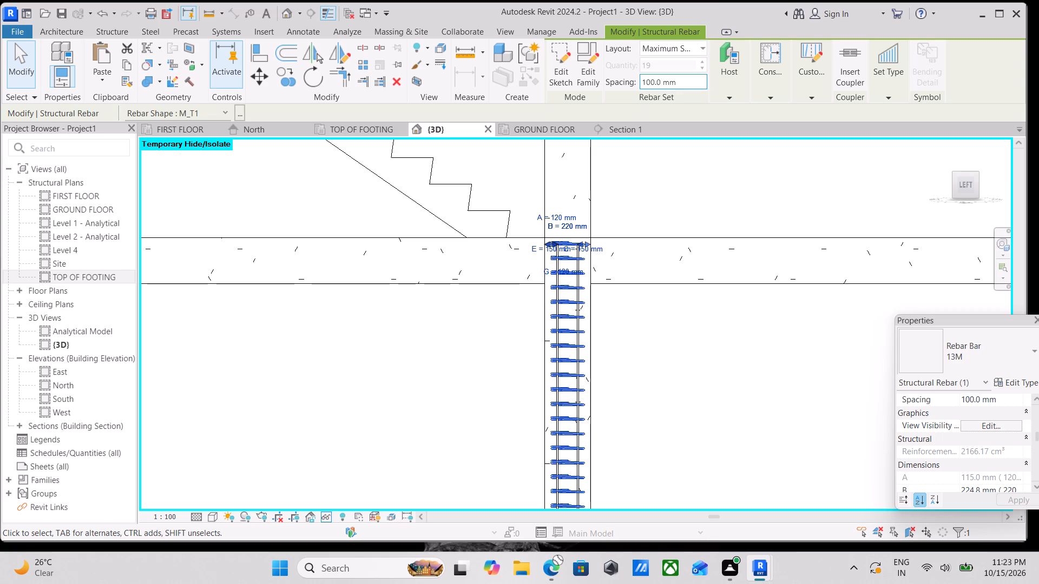
{"action": "left_click_drag", "start_coordinate": [682, 85], "coordinate": [597, 87]}
{"action": "type", "text": "14"}
{"action": "key", "text": "BackSpace"}
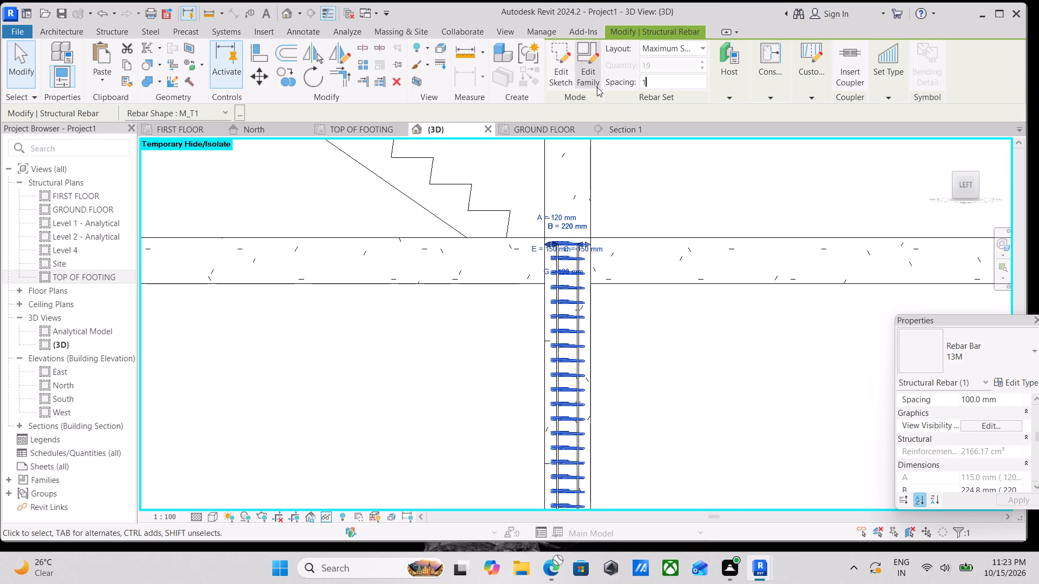
{"action": "type", "text": "50"}
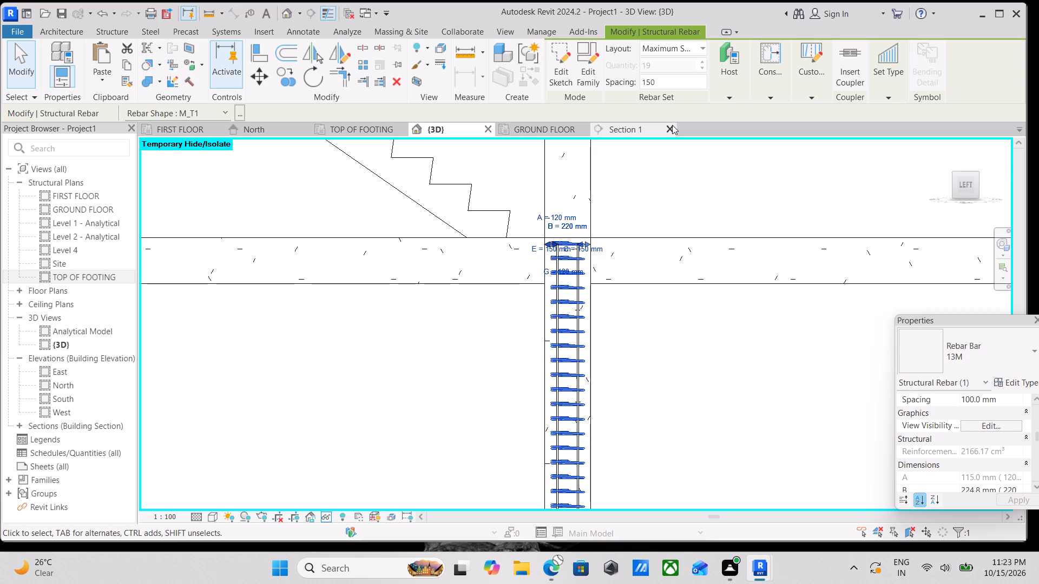
{"action": "type", "text": "MM"}
{"action": "key", "text": "Return"}
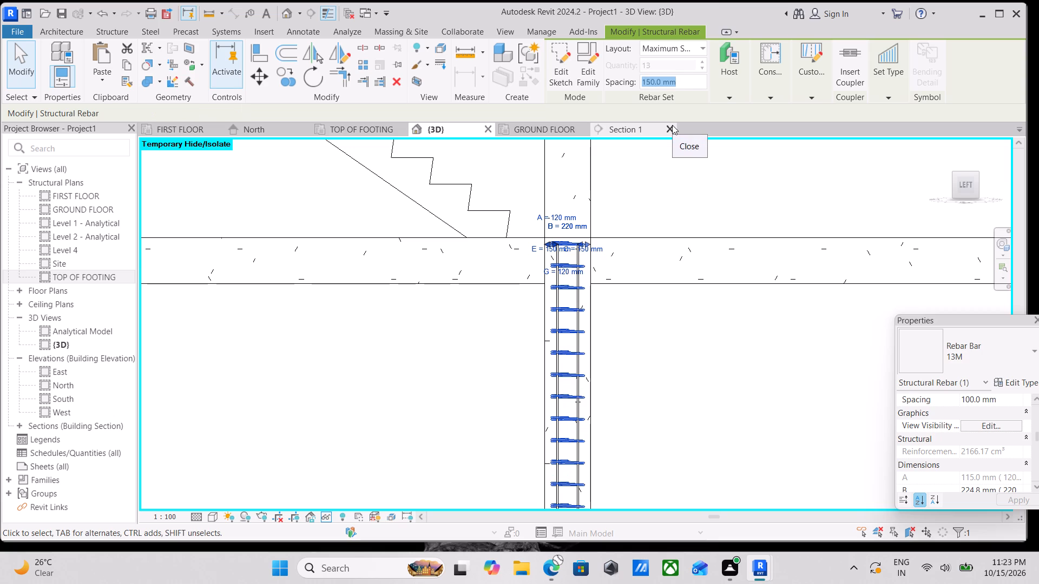
{"action": "scroll", "coordinate": [645, 289], "scroll_direction": "down", "scroll_amount": 4}
{"action": "middle_click_drag", "start_coordinate": [645, 269], "coordinate": [658, 174]}
{"action": "key", "text": "Escape"}
Start Propagate Rebar, aligned by host, from the reinforced column below GROUND FLOOR to the two end columns of its row.
{"action": "scroll", "coordinate": [630, 269], "scroll_direction": "up", "scroll_amount": 3}
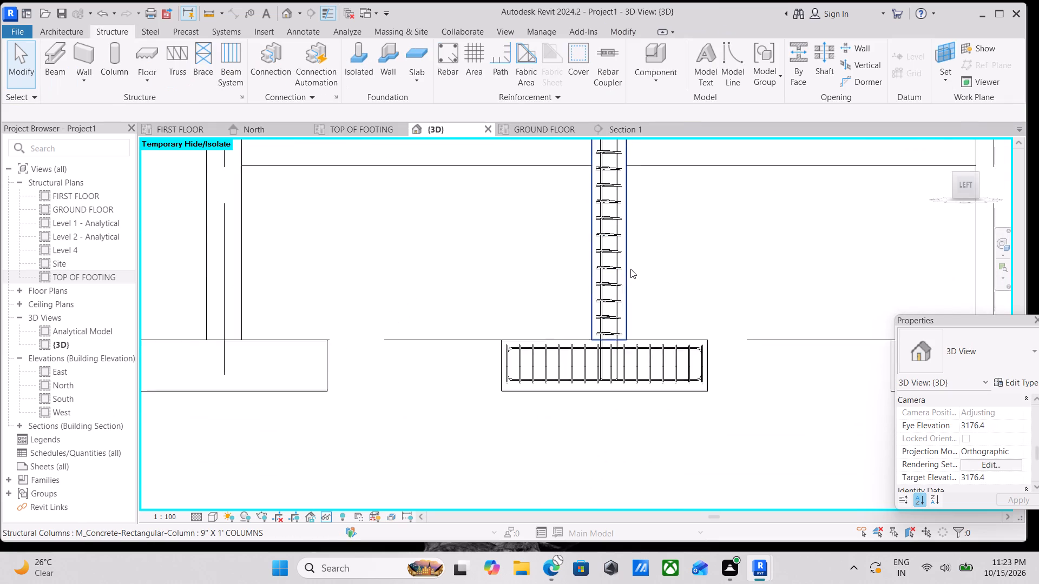
{"action": "scroll", "coordinate": [633, 268], "scroll_direction": "down", "scroll_amount": 4}
{"action": "middle_click_drag", "start_coordinate": [648, 283], "coordinate": [686, 331], "text": "shift"}
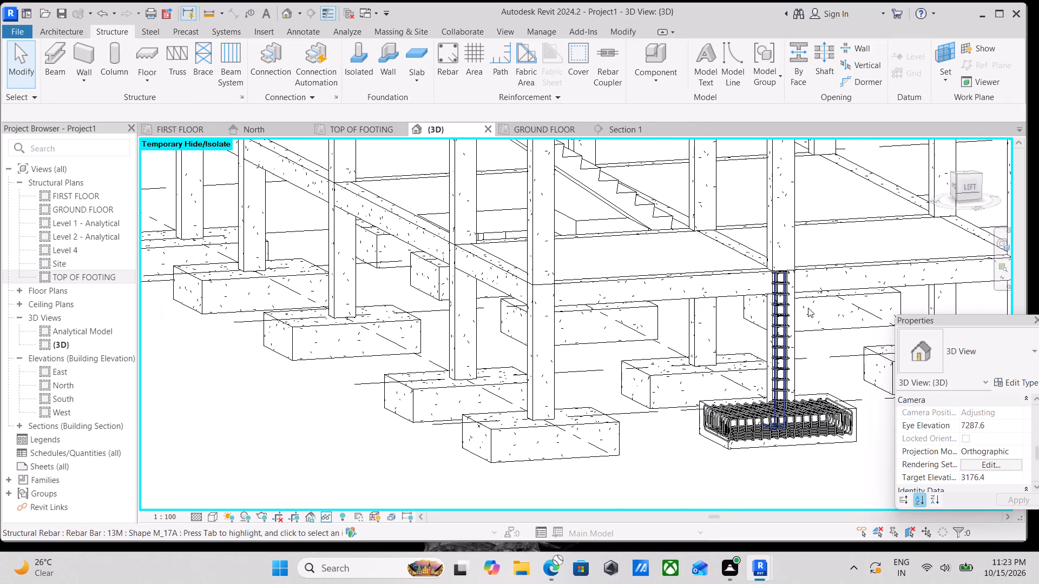
{"action": "scroll", "coordinate": [823, 323], "scroll_direction": "up", "scroll_amount": 5}
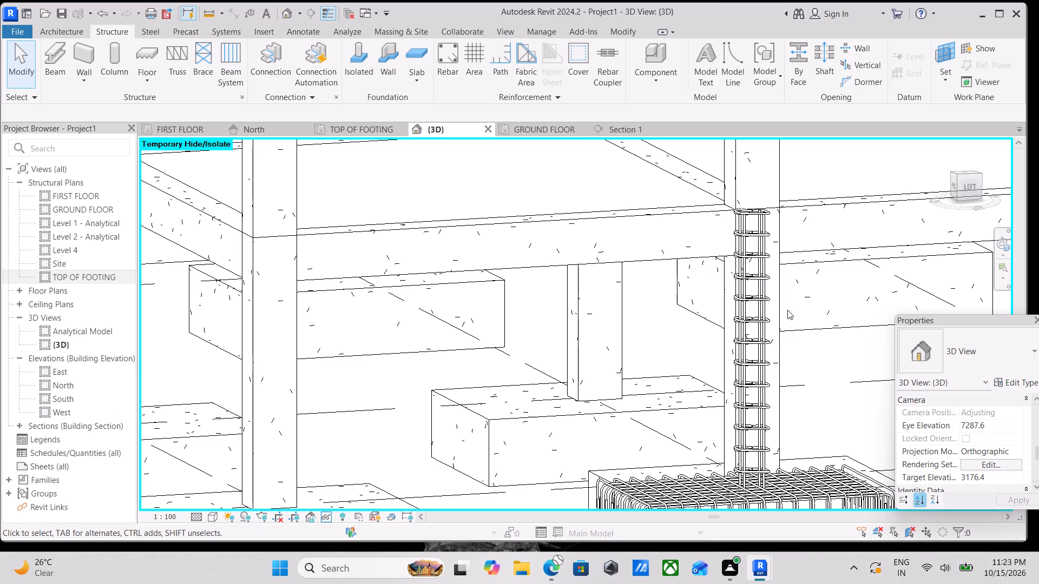
{"action": "left_click", "coordinate": [783, 314]}
{"action": "scroll", "coordinate": [791, 308], "scroll_direction": "down", "scroll_amount": 5}
{"action": "middle_click_drag", "start_coordinate": [794, 303], "coordinate": [656, 287]}
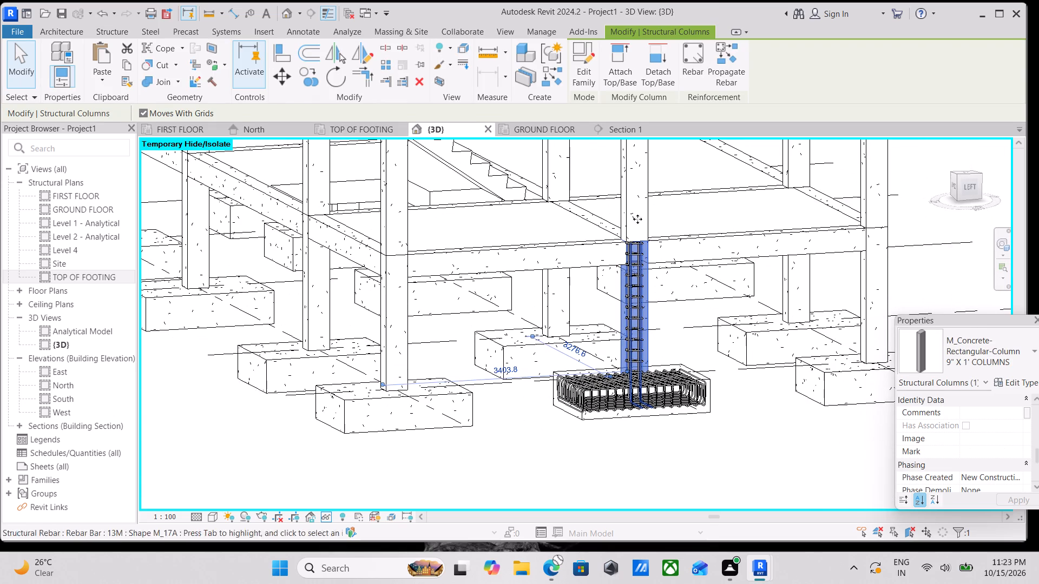
{"action": "left_click", "coordinate": [715, 62]}
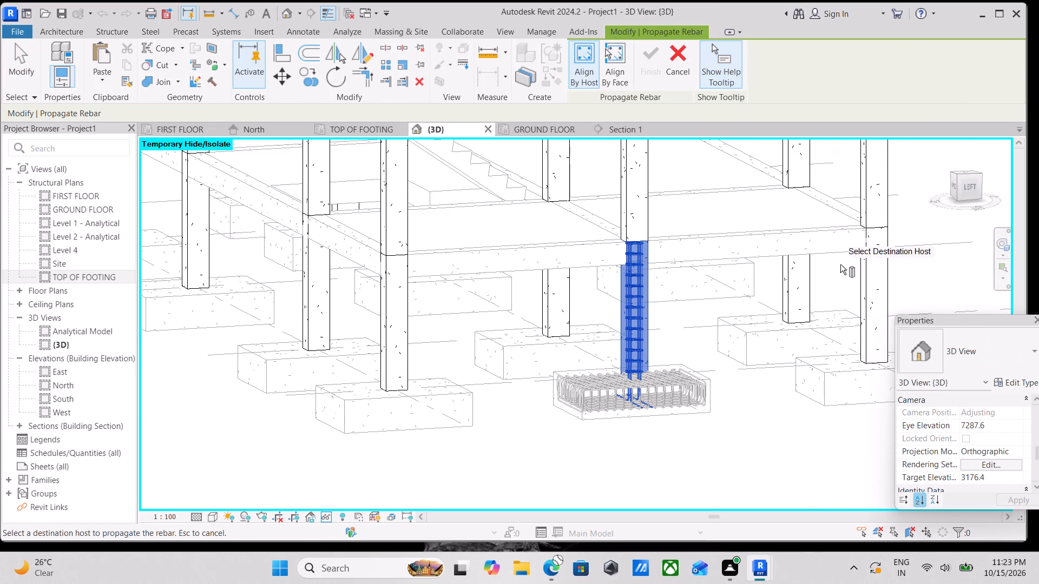
{"action": "left_click", "coordinate": [860, 282]}
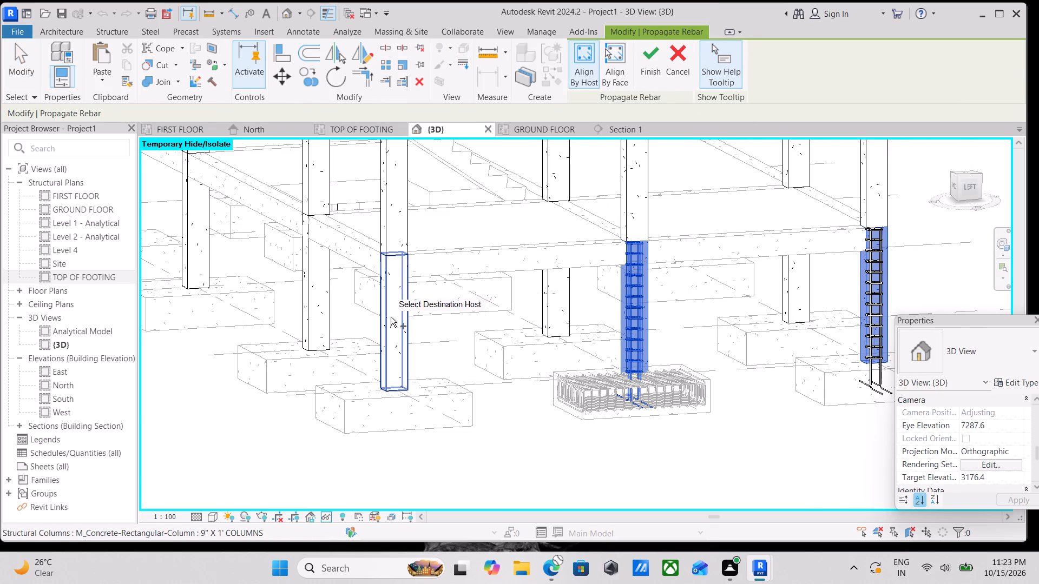
{"action": "left_click", "coordinate": [391, 317]}
Propagate the rebar to the four further columns below GROUND FLOOR along the outer row running back from the corner column.
{"action": "middle_click_drag", "start_coordinate": [412, 299], "coordinate": [586, 302]}
{"action": "left_click", "coordinate": [479, 306]}
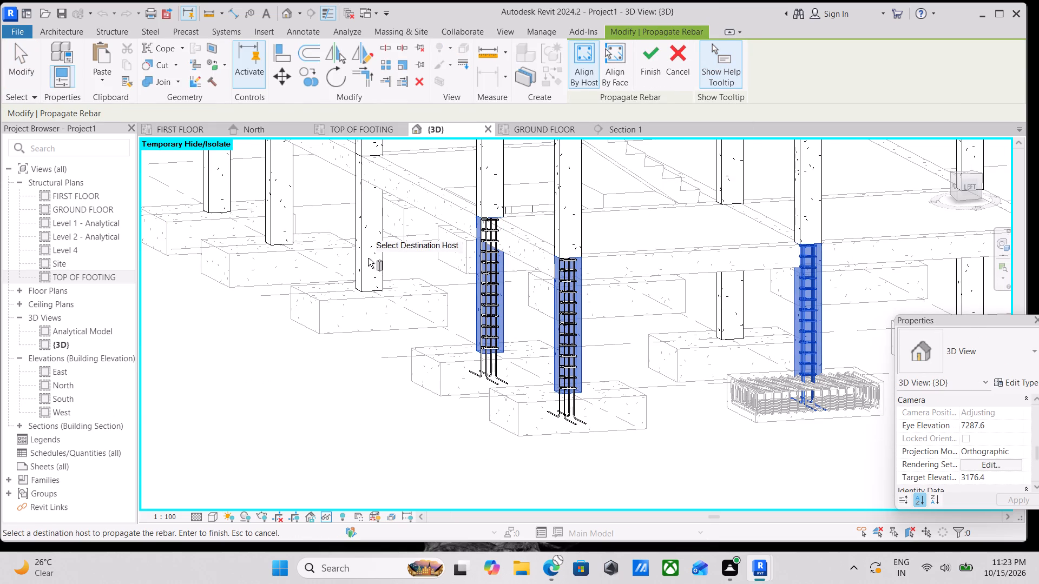
{"action": "left_click", "coordinate": [368, 257]}
{"action": "left_click", "coordinate": [362, 250]}
{"action": "middle_click_drag", "start_coordinate": [362, 250], "coordinate": [515, 281]}
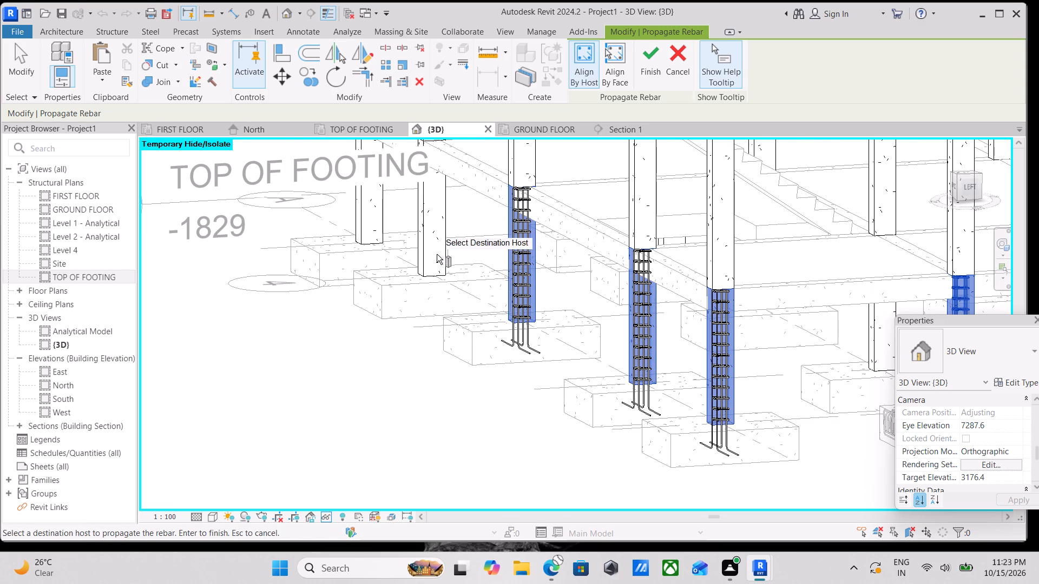
{"action": "left_click", "coordinate": [420, 243]}
{"action": "left_click", "coordinate": [364, 217]}
Propagate the rebar to the middle and row C columns on grid 5 and the row C columns on grids 4, 3 and 2.
{"action": "scroll", "coordinate": [373, 220], "scroll_direction": "down", "scroll_amount": 3}
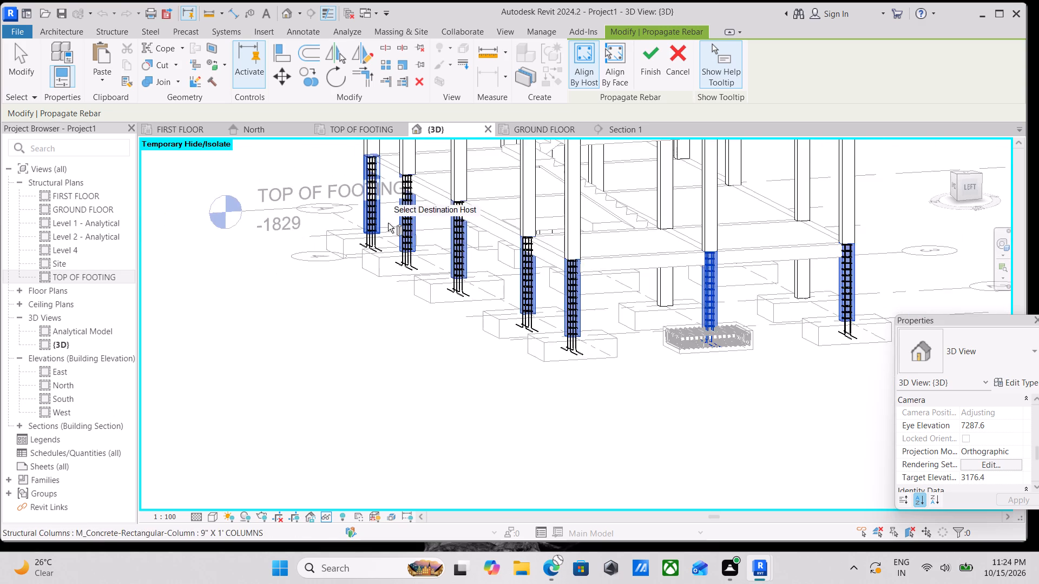
{"action": "scroll", "coordinate": [388, 223], "scroll_direction": "down", "scroll_amount": 3}
{"action": "scroll", "coordinate": [557, 267], "scroll_direction": "up", "scroll_amount": 2}
{"action": "scroll", "coordinate": [557, 267], "scroll_direction": "down", "scroll_amount": 4}
{"action": "scroll", "coordinate": [474, 284], "scroll_direction": "down", "scroll_amount": 3}
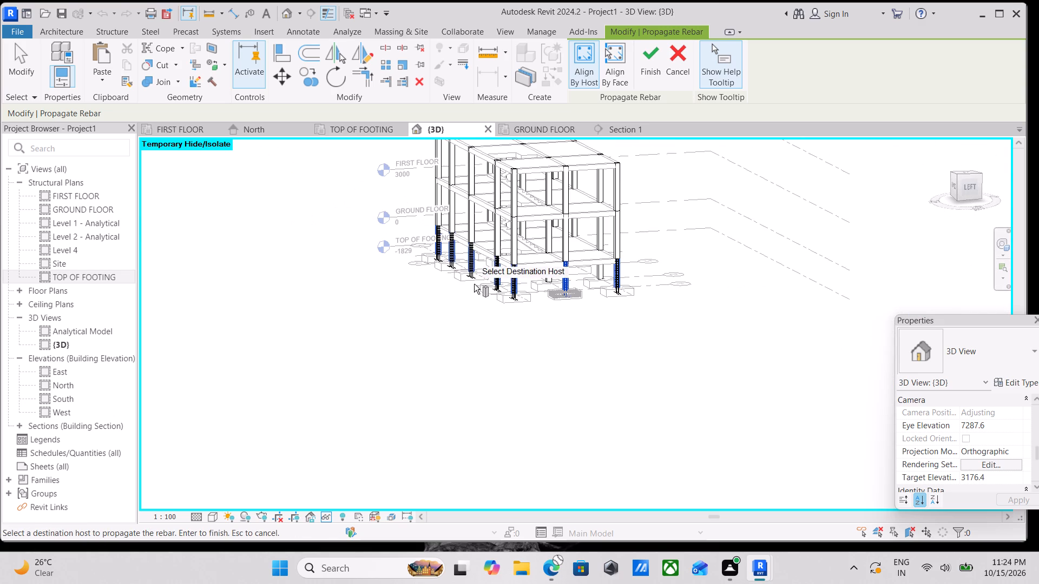
{"action": "middle_click_drag", "start_coordinate": [442, 276], "coordinate": [735, 266], "text": "shift"}
{"action": "scroll", "coordinate": [683, 290], "scroll_direction": "up", "scroll_amount": 3}
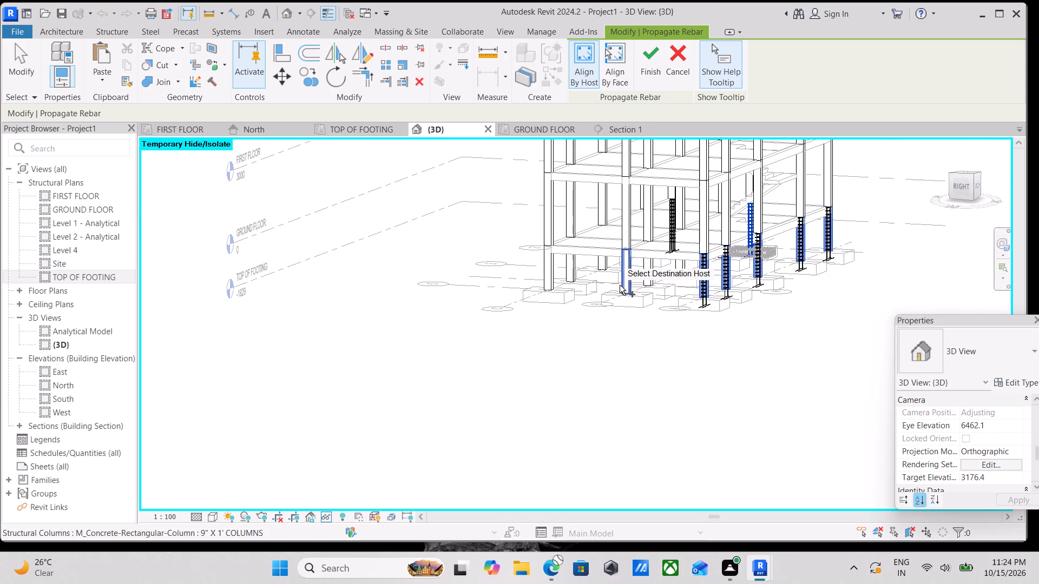
{"action": "left_click", "coordinate": [621, 280]}
{"action": "left_click", "coordinate": [551, 275]}
{"action": "left_click", "coordinate": [575, 272]}
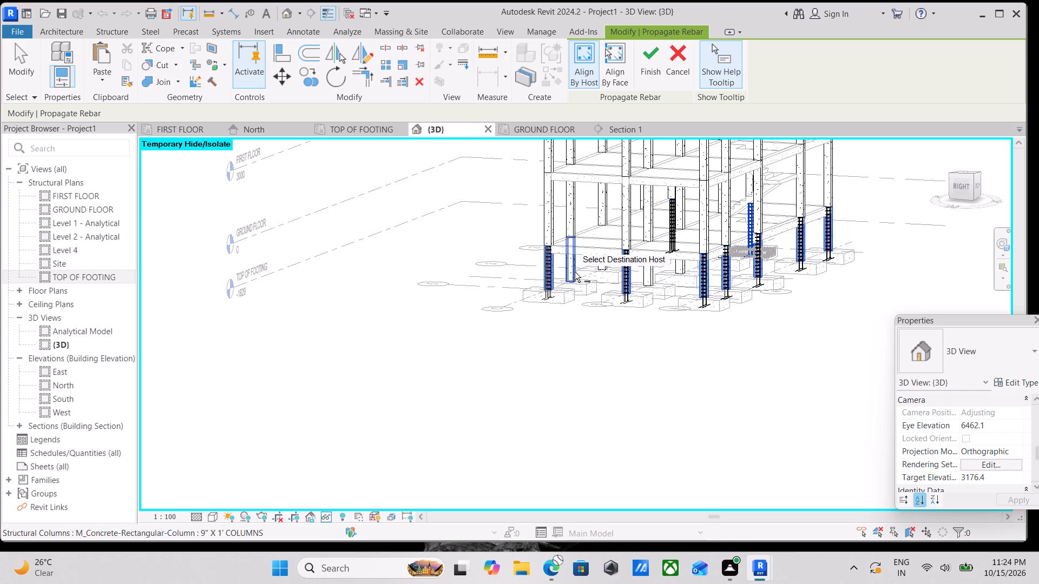
{"action": "middle_click_drag", "start_coordinate": [539, 285], "coordinate": [732, 303], "text": "shift"}
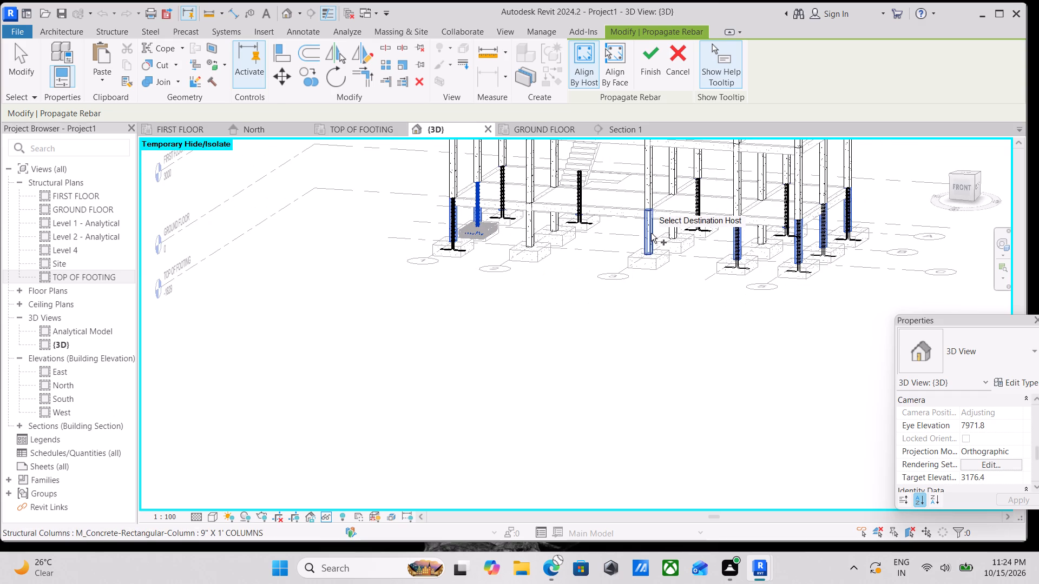
{"action": "left_click", "coordinate": [651, 233]}
{"action": "left_click", "coordinate": [527, 226]}
Propagate the rebar to the three interior columns of the middle row, on grids 2, 3 and 4.
{"action": "scroll", "coordinate": [518, 249], "scroll_direction": "up", "scroll_amount": 1}
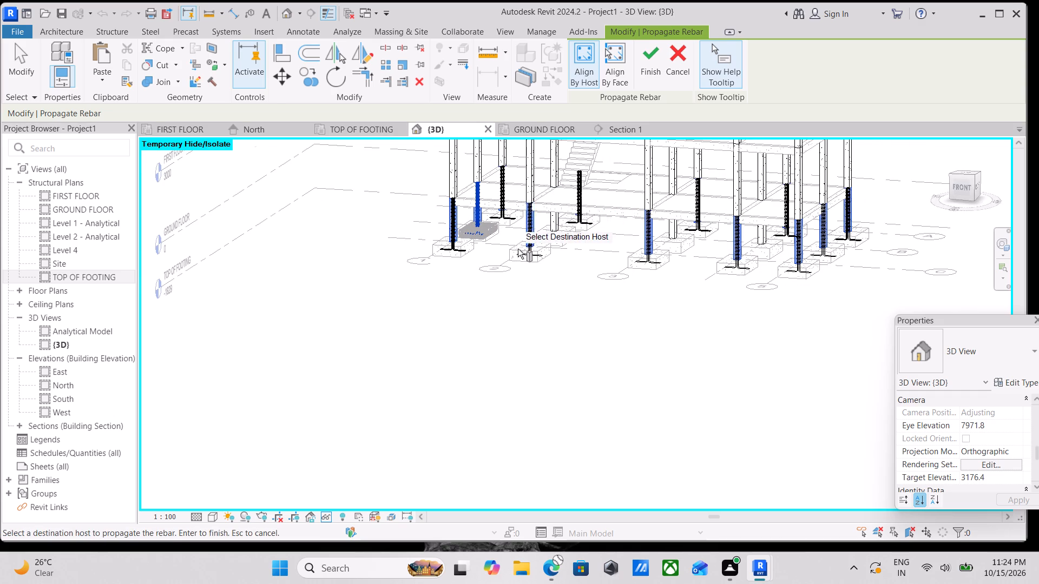
{"action": "scroll", "coordinate": [518, 249], "scroll_direction": "up", "scroll_amount": 2}
{"action": "scroll", "coordinate": [586, 234], "scroll_direction": "up", "scroll_amount": 3}
{"action": "left_click", "coordinate": [575, 199]}
{"action": "scroll", "coordinate": [713, 258], "scroll_direction": "down", "scroll_amount": 2}
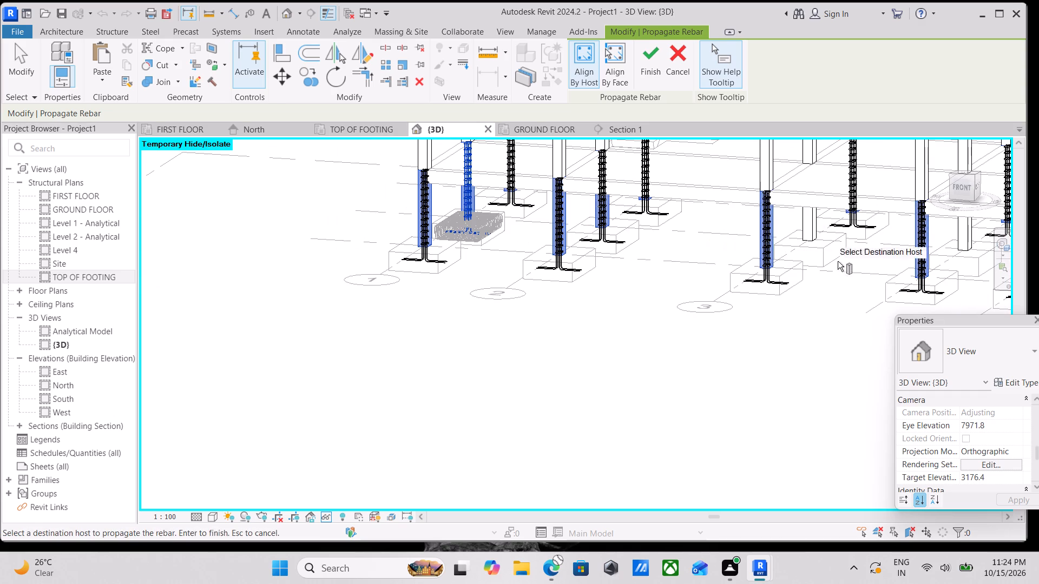
{"action": "left_click", "coordinate": [817, 225]}
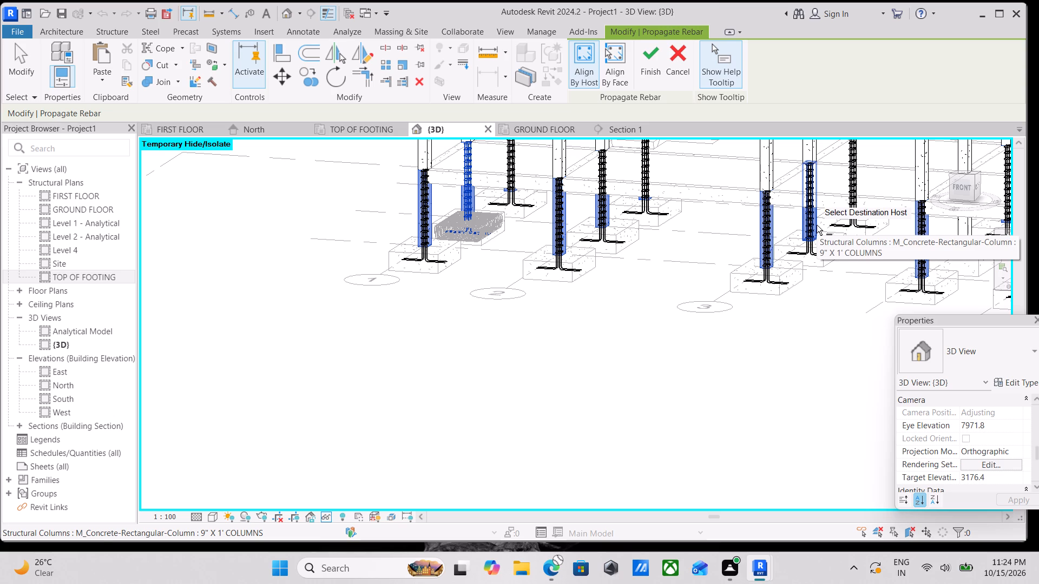
{"action": "scroll", "coordinate": [581, 221], "scroll_direction": "up", "scroll_amount": 4}
{"action": "scroll", "coordinate": [576, 248], "scroll_direction": "down", "scroll_amount": 7}
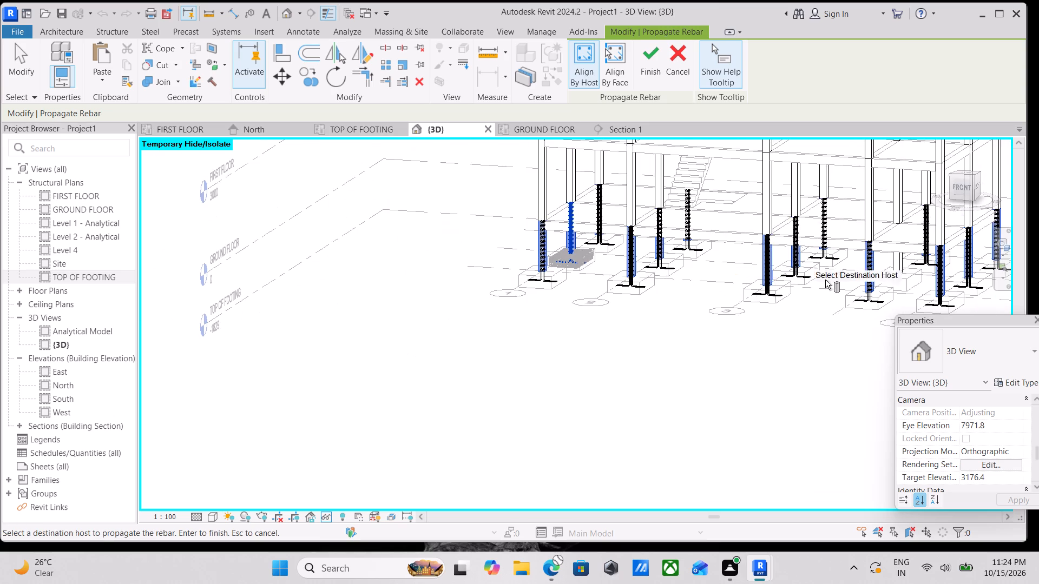
{"action": "scroll", "coordinate": [827, 278], "scroll_direction": "up", "scroll_amount": 3}
{"action": "scroll", "coordinate": [755, 315], "scroll_direction": "down", "scroll_amount": 3}
{"action": "middle_click_drag", "start_coordinate": [755, 315], "coordinate": [580, 257]}
{"action": "scroll", "coordinate": [705, 209], "scroll_direction": "up", "scroll_amount": 4}
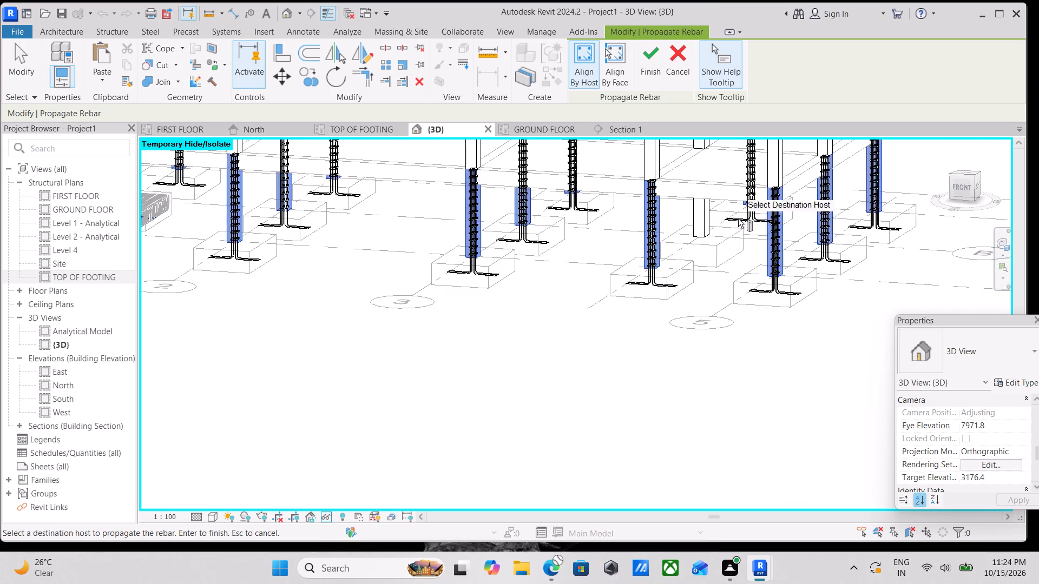
{"action": "scroll", "coordinate": [738, 218], "scroll_direction": "up", "scroll_amount": 2}
{"action": "left_click", "coordinate": [699, 215]}
{"action": "scroll", "coordinate": [553, 248], "scroll_direction": "down", "scroll_amount": 4}
{"action": "scroll", "coordinate": [507, 266], "scroll_direction": "down", "scroll_amount": 1}
Check the footing-level columns from all sides of the building and finish the column rebar propagation.
{"action": "middle_click_drag", "start_coordinate": [507, 266], "coordinate": [554, 286]}
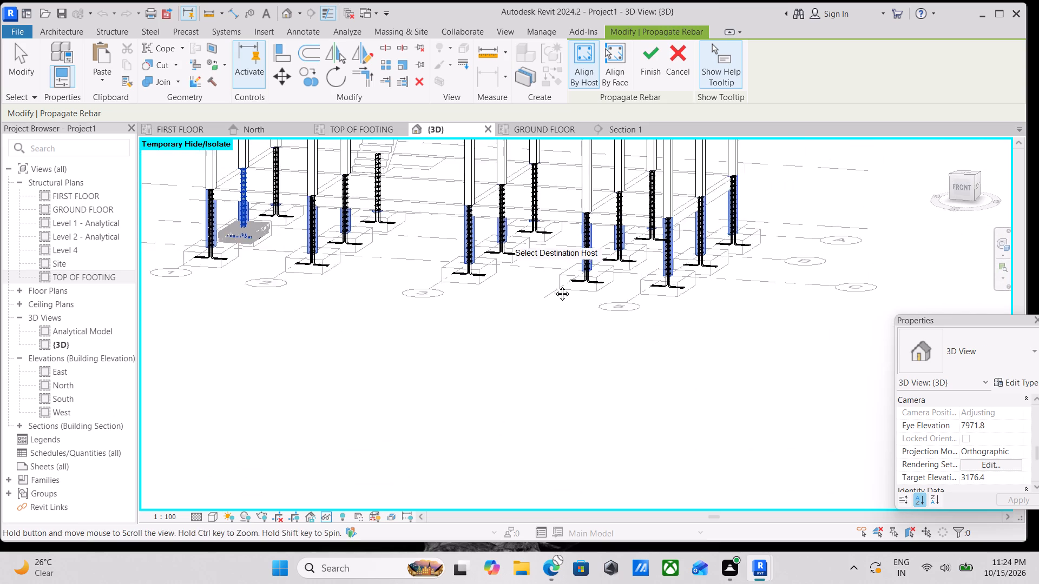
{"action": "middle_click_drag", "start_coordinate": [554, 286], "coordinate": [621, 300]}
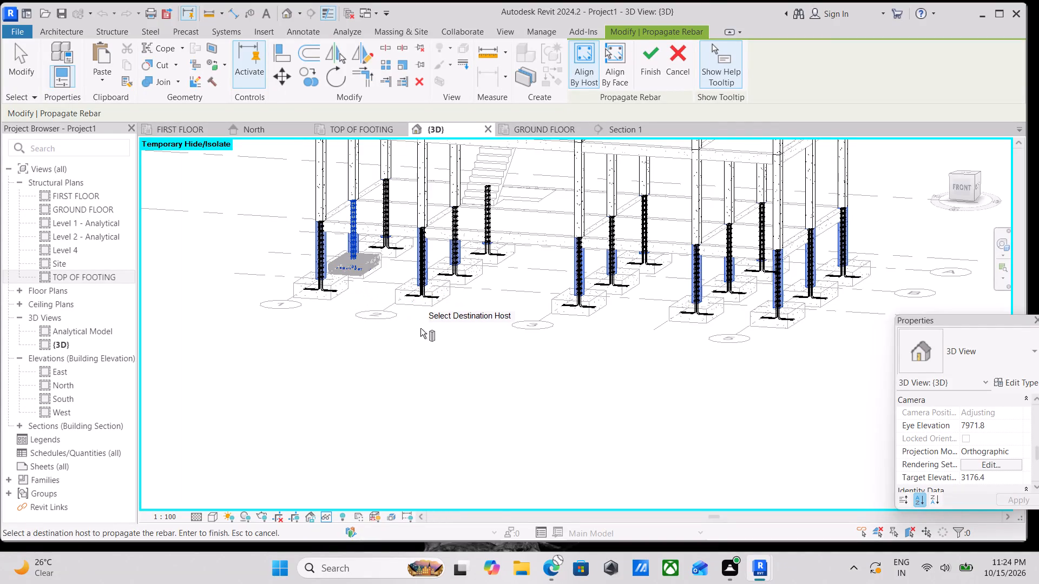
{"action": "middle_click_drag", "start_coordinate": [420, 328], "coordinate": [598, 279], "text": "shift"}
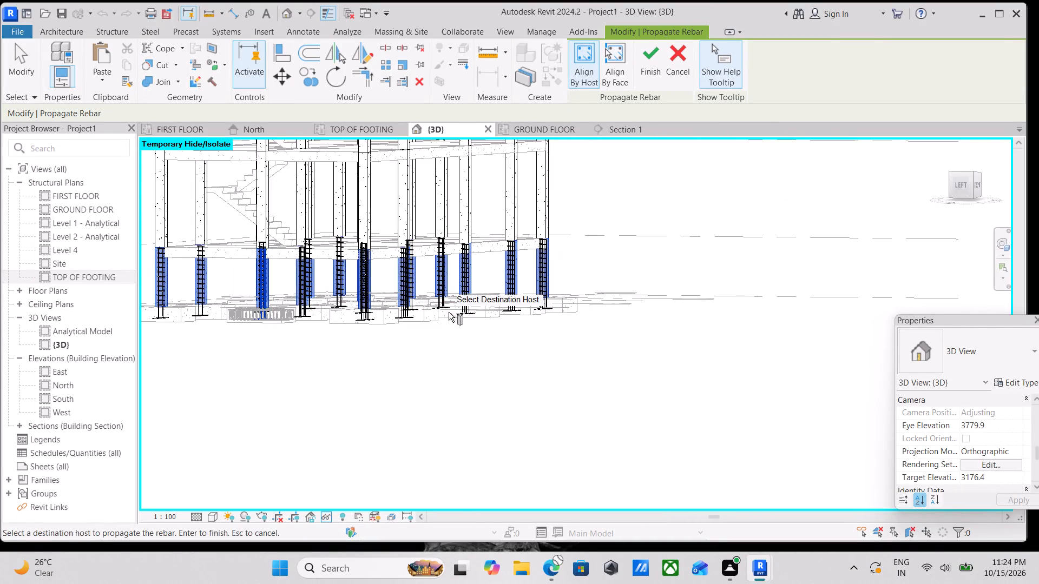
{"action": "middle_click_drag", "start_coordinate": [449, 312], "coordinate": [656, 284], "text": "shift"}
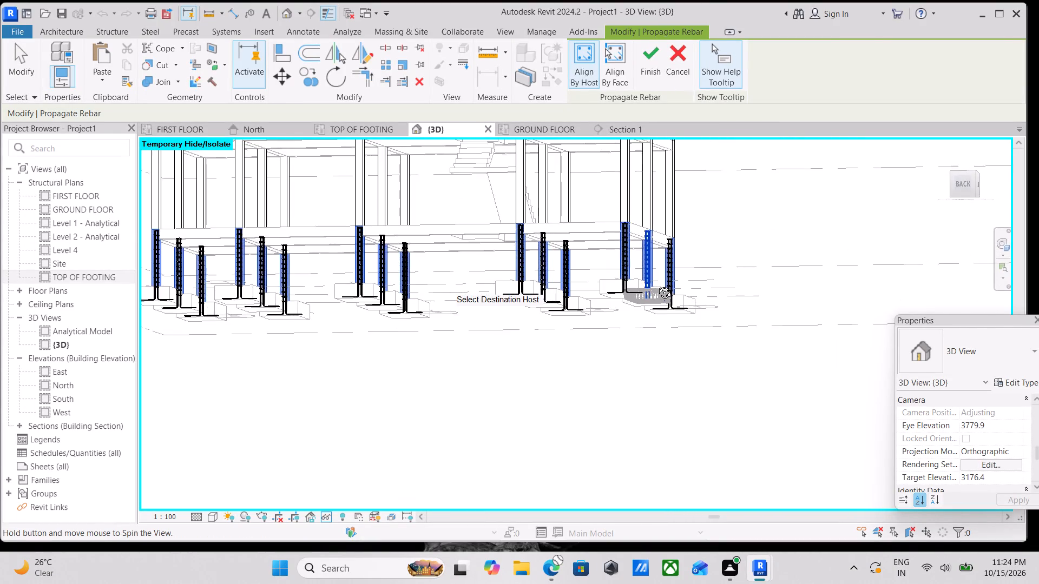
{"action": "middle_click_drag", "start_coordinate": [656, 284], "coordinate": [423, 375], "text": "shift"}
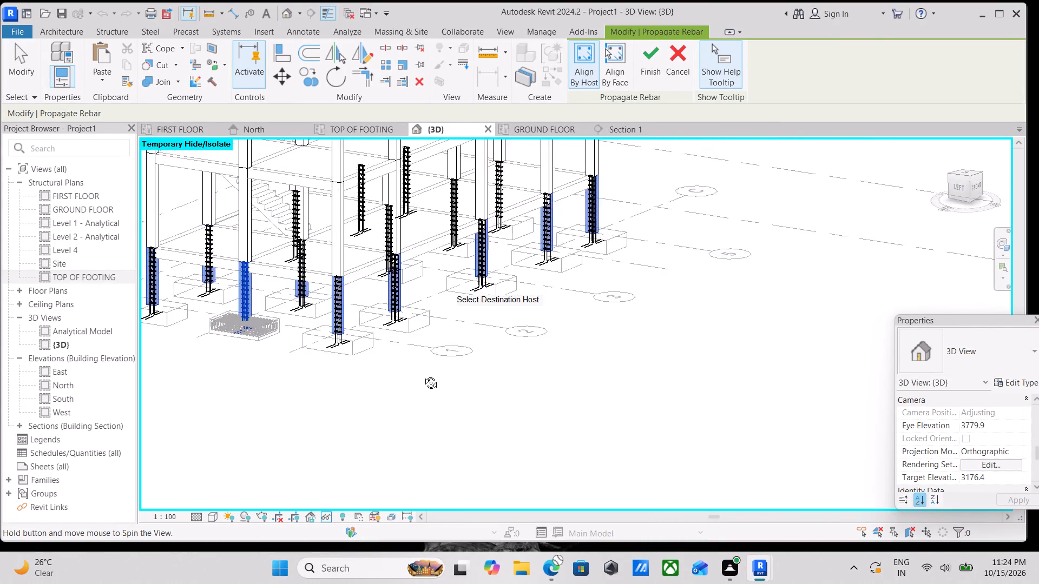
{"action": "middle_click_drag", "start_coordinate": [423, 375], "coordinate": [321, 298], "text": "shift"}
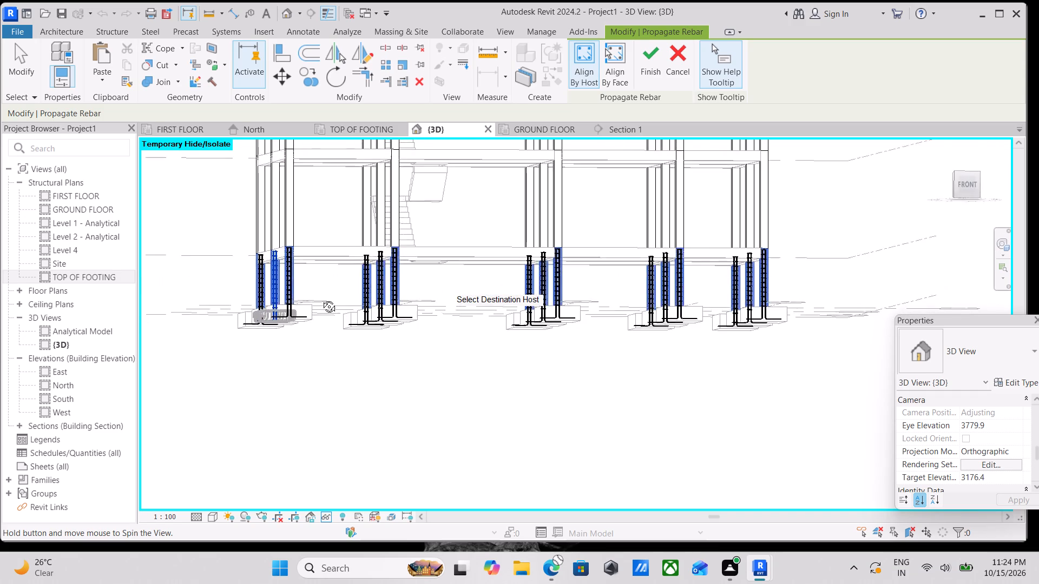
{"action": "middle_click_drag", "start_coordinate": [321, 298], "coordinate": [423, 360], "text": "shift"}
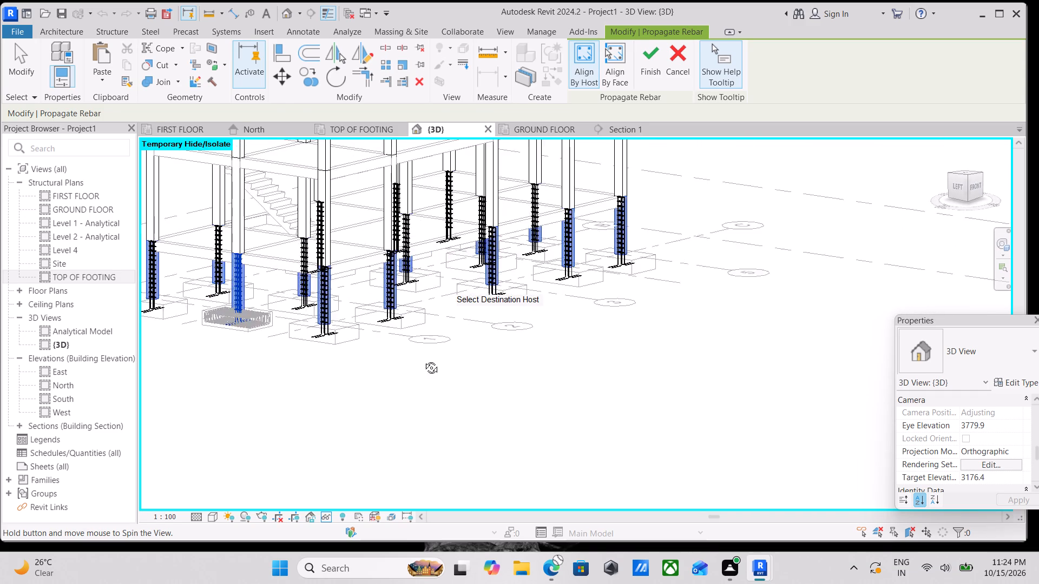
{"action": "middle_click_drag", "start_coordinate": [423, 360], "coordinate": [477, 311], "text": "shift"}
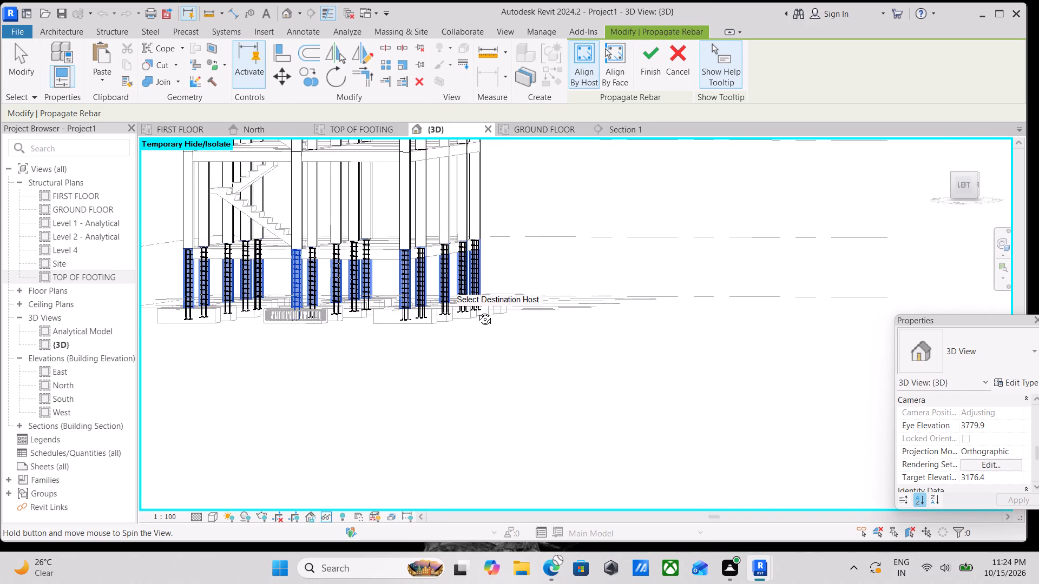
{"action": "middle_click_drag", "start_coordinate": [477, 311], "coordinate": [465, 329], "text": "shift"}
{"action": "left_click", "coordinate": [661, 56]}
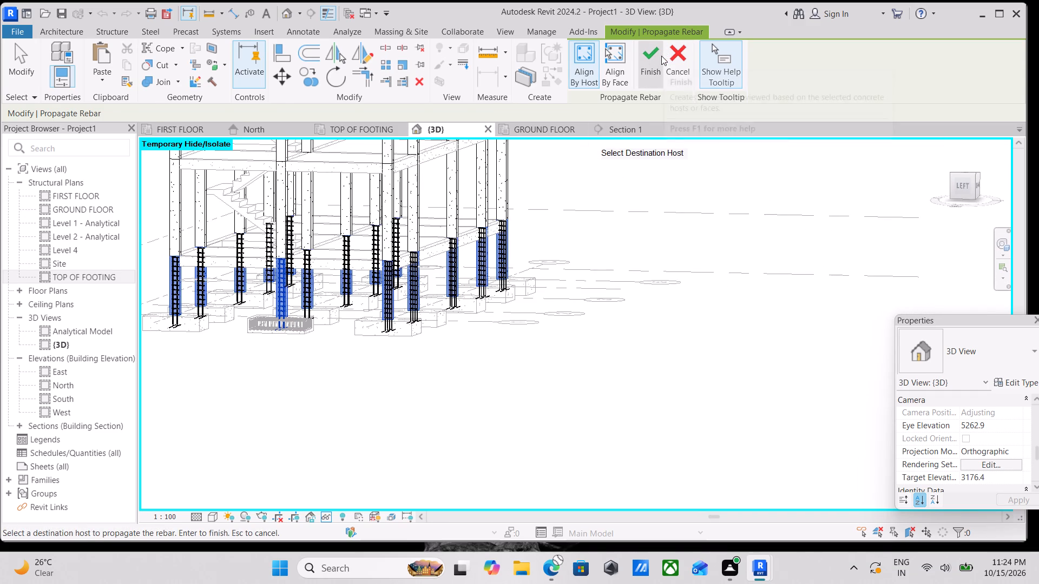
Start Propagate Rebar, aligned by host, from the reinforced grid 1 footing to the row C footing on grid 1 and the middle and row C footings on grid 2.
{"action": "scroll", "coordinate": [446, 301], "scroll_direction": "up", "scroll_amount": 2}
{"action": "scroll", "coordinate": [458, 286], "scroll_direction": "down", "scroll_amount": 2}
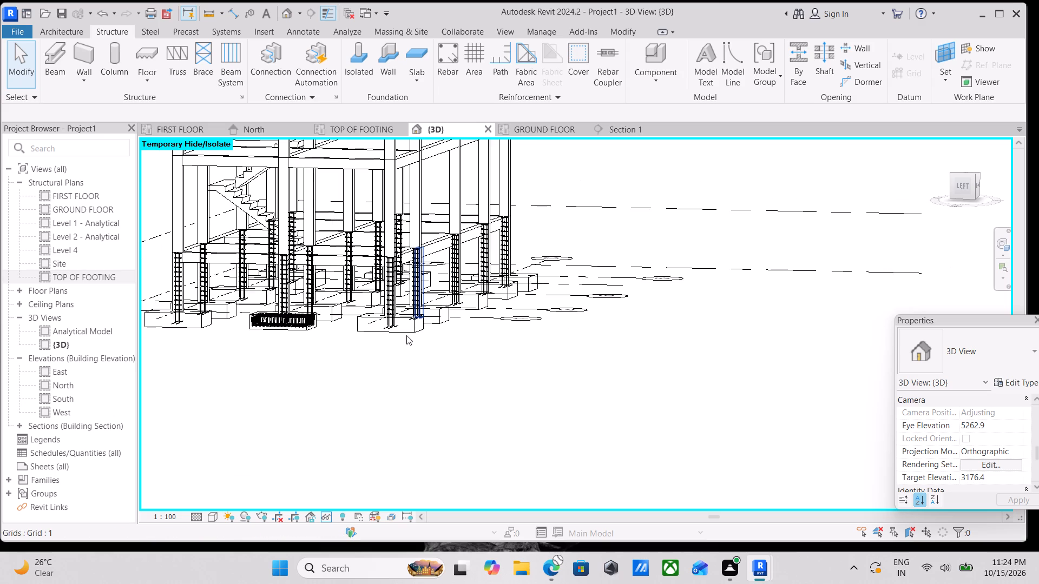
{"action": "scroll", "coordinate": [488, 259], "scroll_direction": "up", "scroll_amount": 3}
{"action": "scroll", "coordinate": [411, 318], "scroll_direction": "down", "scroll_amount": 3}
{"action": "middle_click_drag", "start_coordinate": [299, 325], "coordinate": [363, 420], "text": "shift"}
{"action": "scroll", "coordinate": [364, 416], "scroll_direction": "up", "scroll_amount": 7}
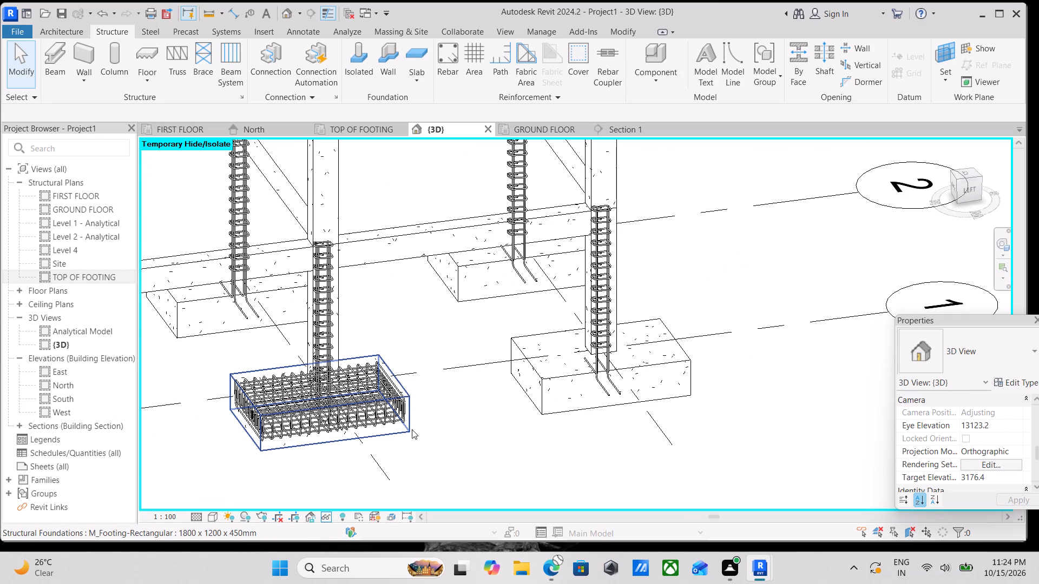
{"action": "left_click", "coordinate": [412, 429]}
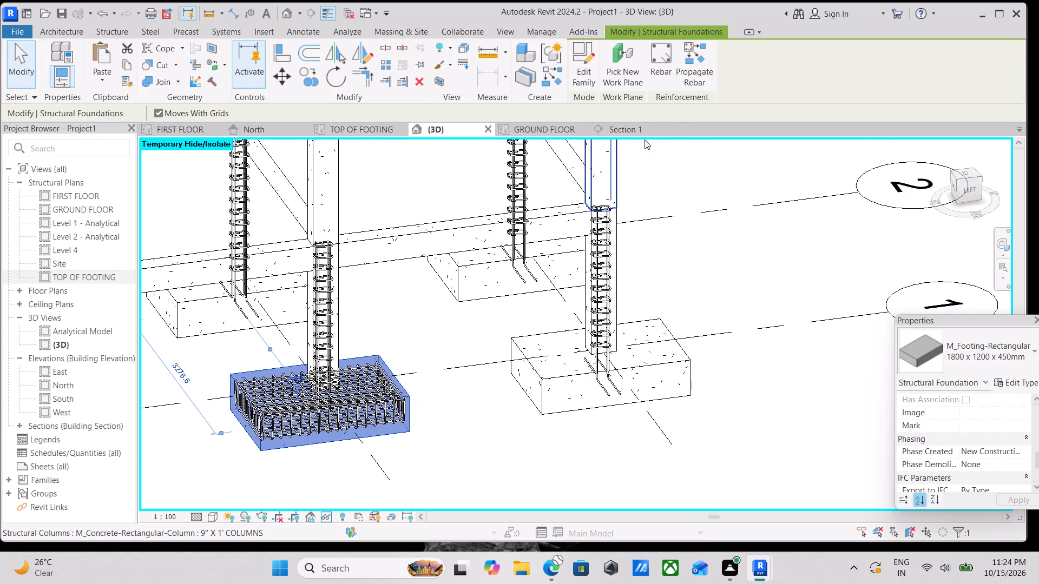
{"action": "left_click", "coordinate": [692, 50]}
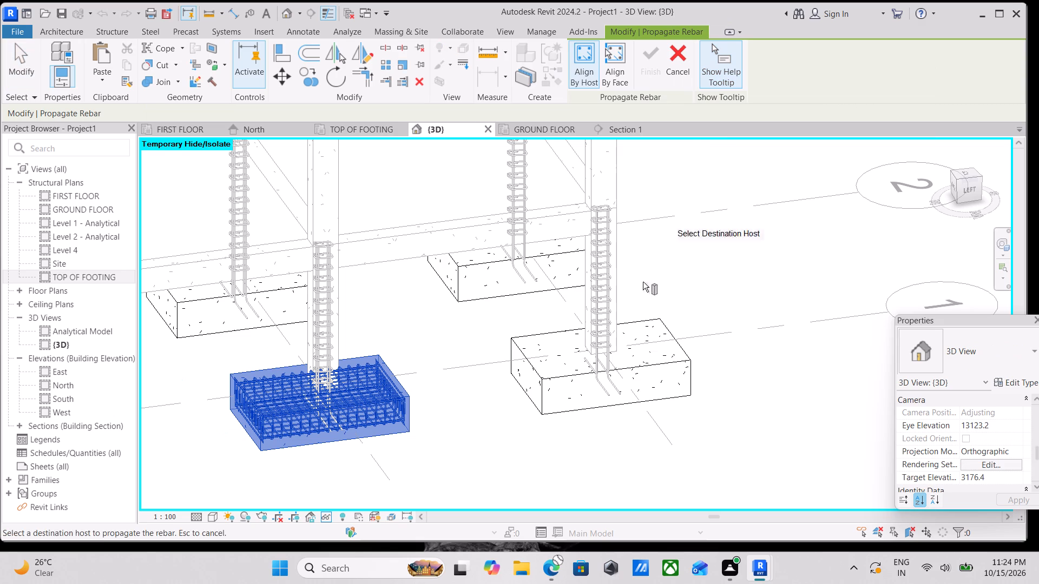
{"action": "left_click", "coordinate": [552, 380]}
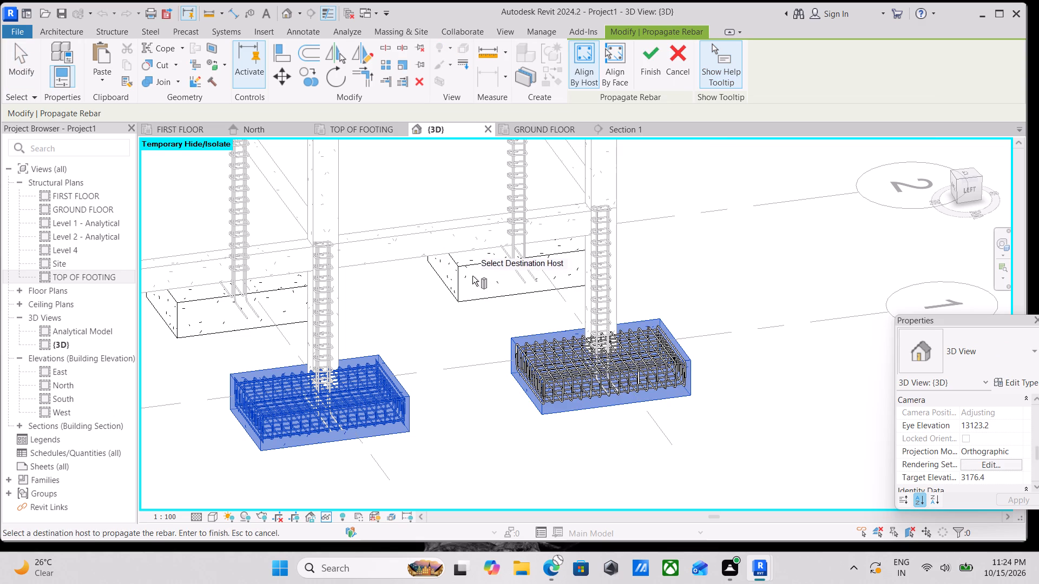
{"action": "left_click", "coordinate": [458, 278]}
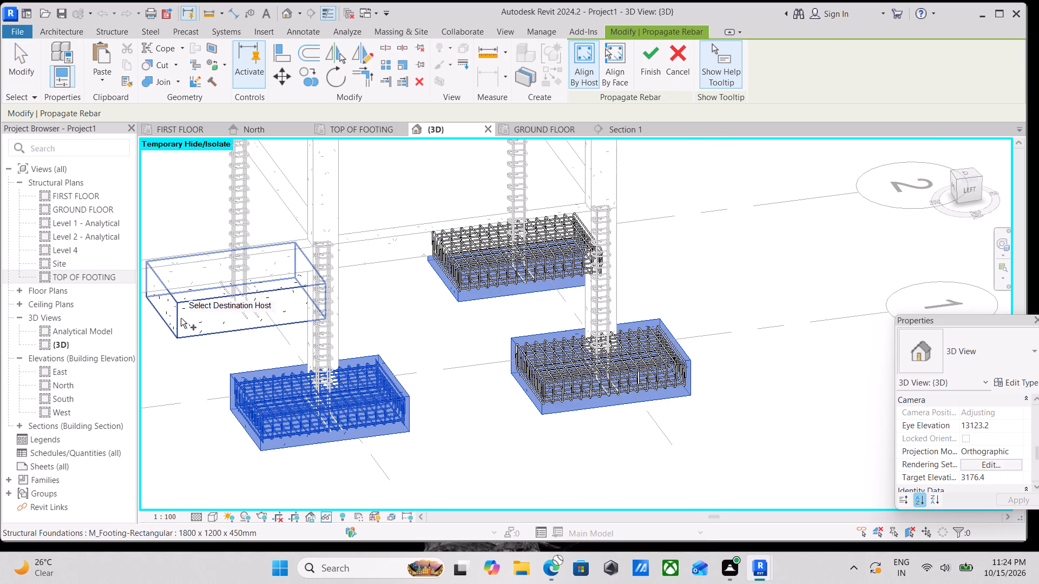
{"action": "left_click", "coordinate": [181, 318]}
Propagate the footing rebar to the five footings of outer row A, from grid 1 back to grid 5.
{"action": "scroll", "coordinate": [183, 322], "scroll_direction": "down", "scroll_amount": 3}
{"action": "middle_click_drag", "start_coordinate": [181, 339], "coordinate": [477, 295]}
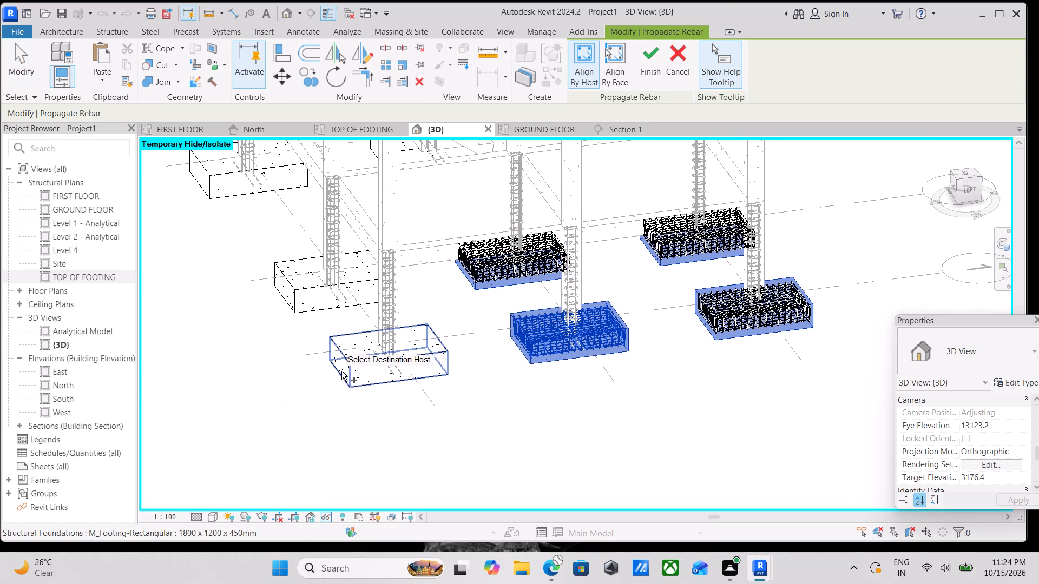
{"action": "left_click", "coordinate": [346, 369]}
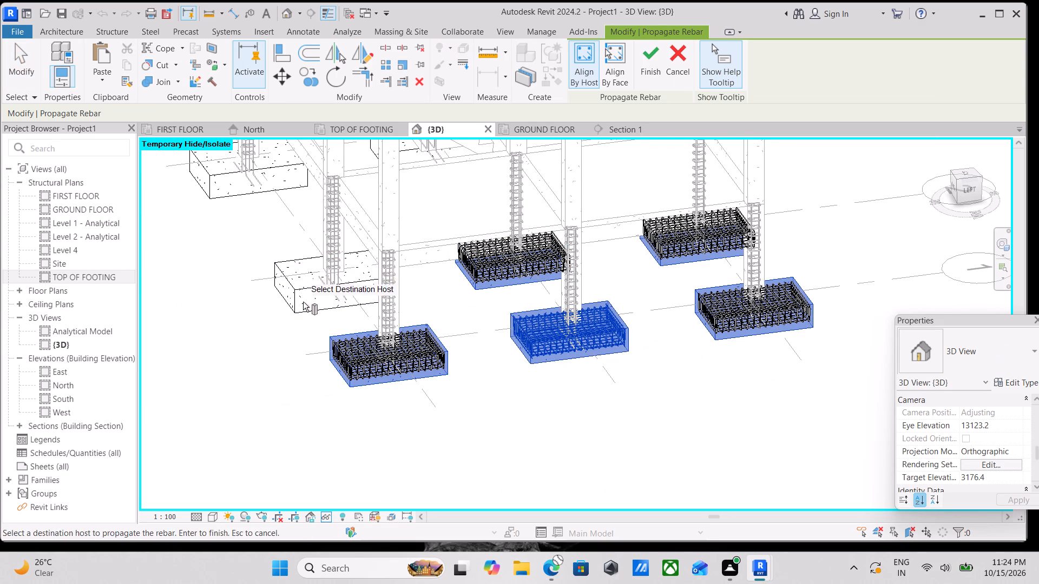
{"action": "left_click", "coordinate": [298, 294]}
{"action": "middle_click_drag", "start_coordinate": [298, 294], "coordinate": [468, 414]}
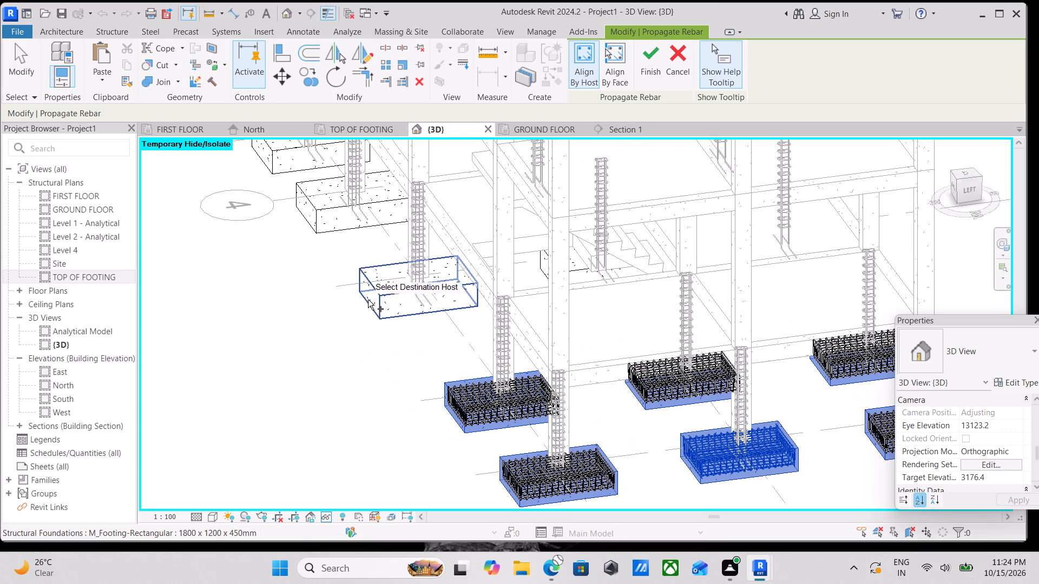
{"action": "left_click", "coordinate": [378, 294]}
{"action": "middle_click_drag", "start_coordinate": [342, 294], "coordinate": [429, 402]}
{"action": "scroll", "coordinate": [429, 401], "scroll_direction": "up", "scroll_amount": 1}
{"action": "left_click", "coordinate": [399, 306]}
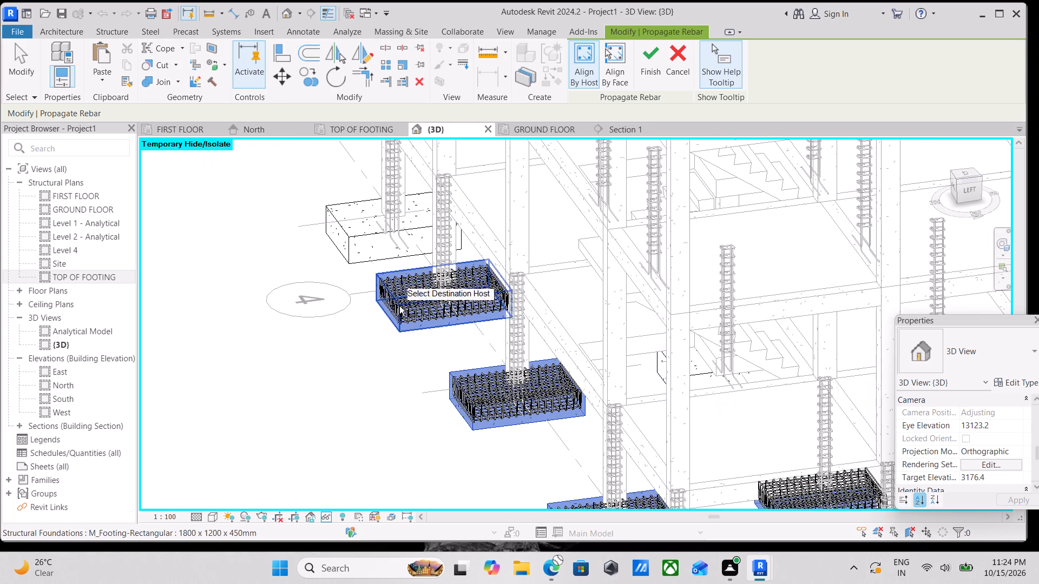
{"action": "left_click", "coordinate": [364, 239]}
{"action": "scroll", "coordinate": [424, 295], "scroll_direction": "down", "scroll_amount": 10}
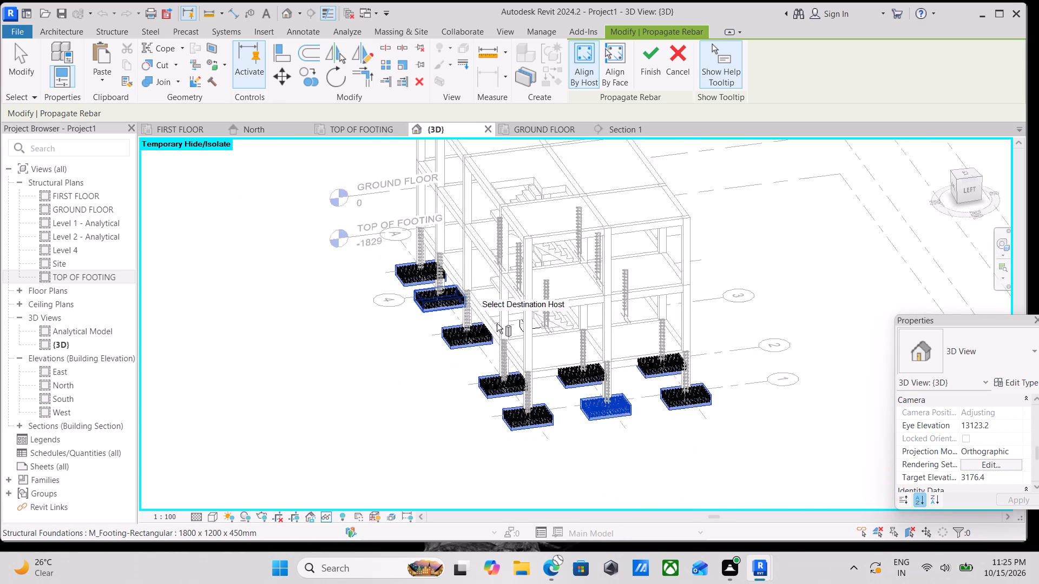
Propagate the footing rebar to the middle and row C footings on grids 3, 4 and 5, and finish the propagation.
{"action": "middle_click_drag", "start_coordinate": [616, 388], "coordinate": [372, 302], "text": "shift"}
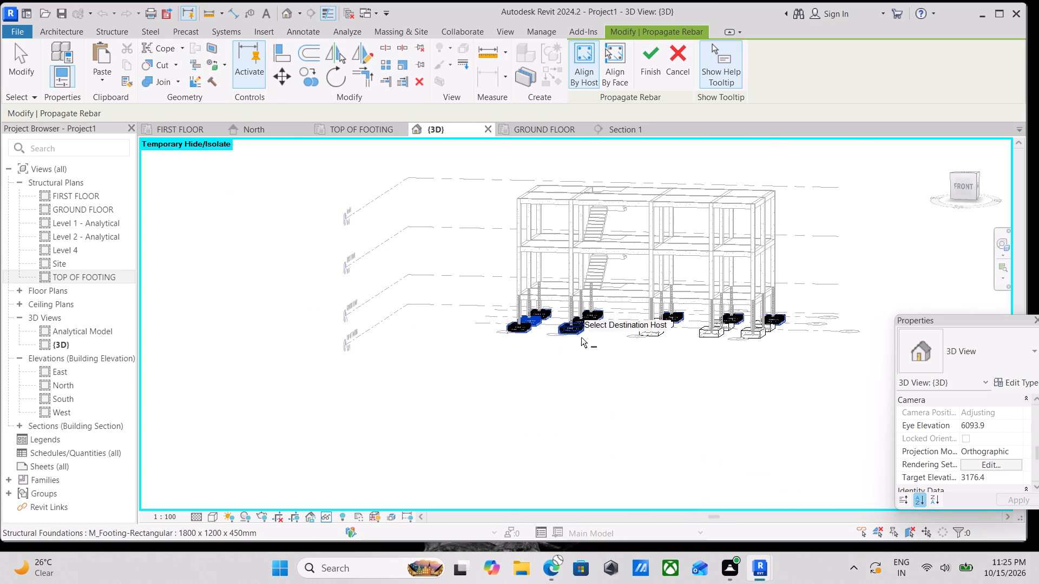
{"action": "scroll", "coordinate": [589, 339], "scroll_direction": "up", "scroll_amount": 7}
{"action": "left_click", "coordinate": [685, 297]}
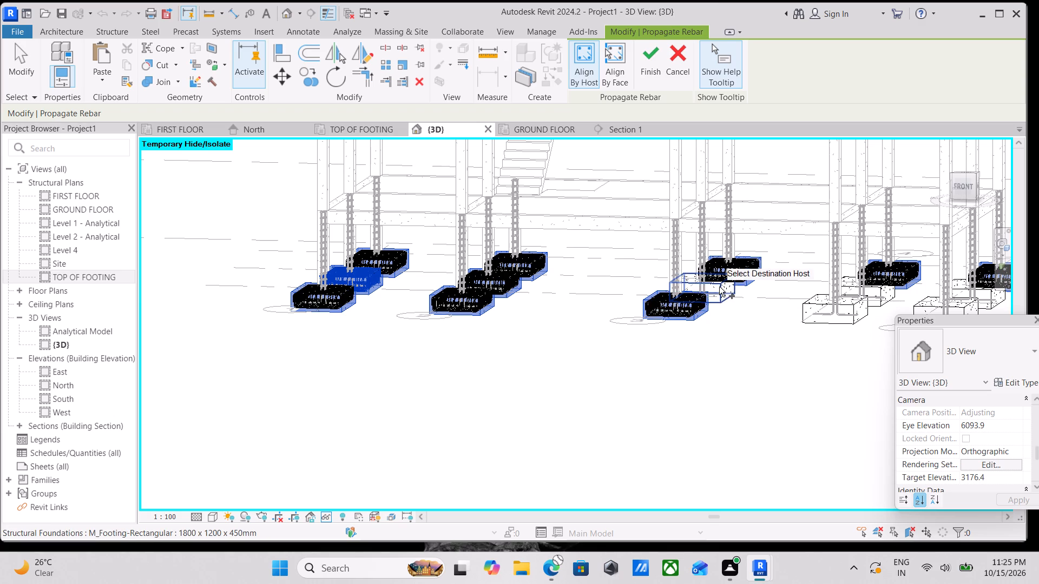
{"action": "left_click", "coordinate": [719, 288]}
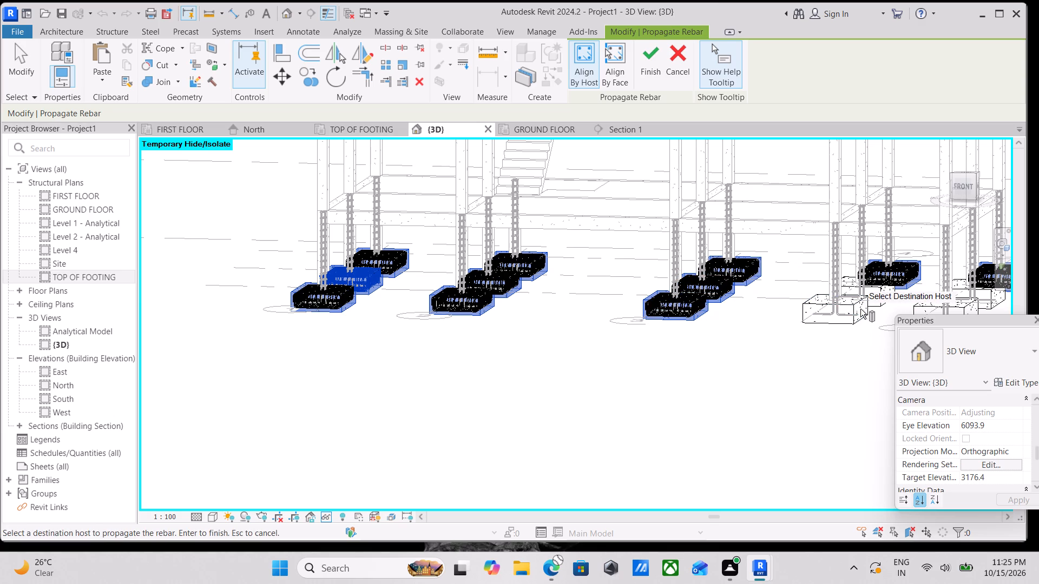
{"action": "left_click", "coordinate": [860, 309]}
{"action": "left_click", "coordinate": [851, 309]}
{"action": "middle_click_drag", "start_coordinate": [851, 308], "coordinate": [686, 358]}
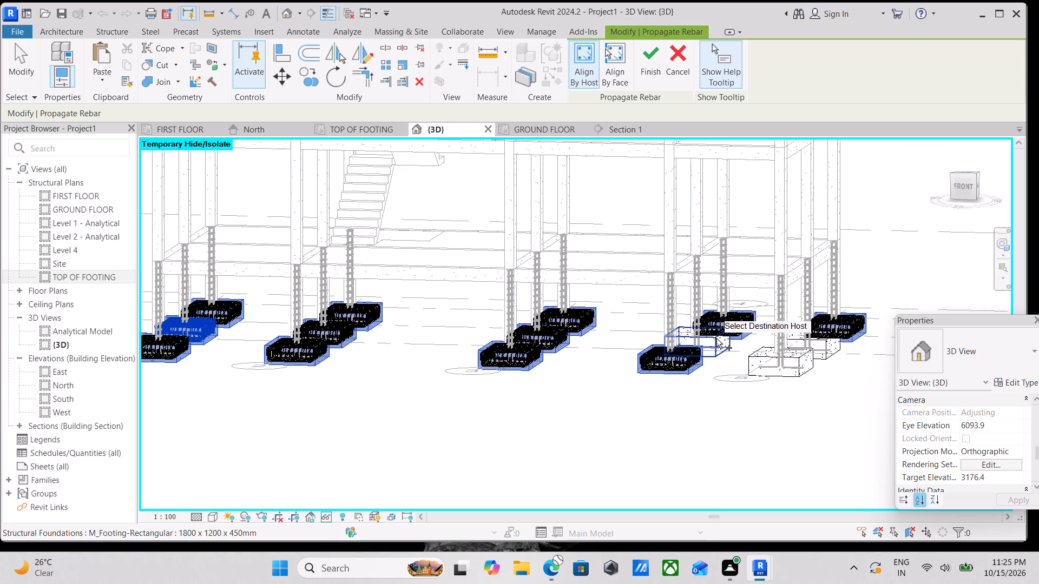
{"action": "left_click", "coordinate": [716, 339]}
{"action": "left_click", "coordinate": [787, 363]}
{"action": "left_click", "coordinate": [823, 345]}
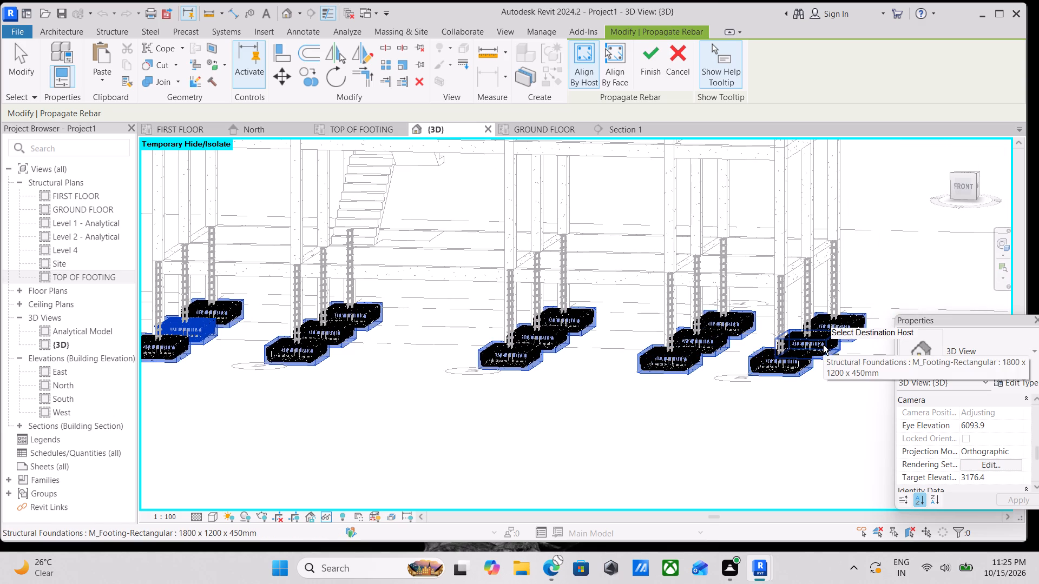
{"action": "scroll", "coordinate": [823, 345], "scroll_direction": "down", "scroll_amount": 4}
{"action": "scroll", "coordinate": [574, 366], "scroll_direction": "down", "scroll_amount": 1}
{"action": "middle_click_drag", "start_coordinate": [510, 354], "coordinate": [588, 423]}
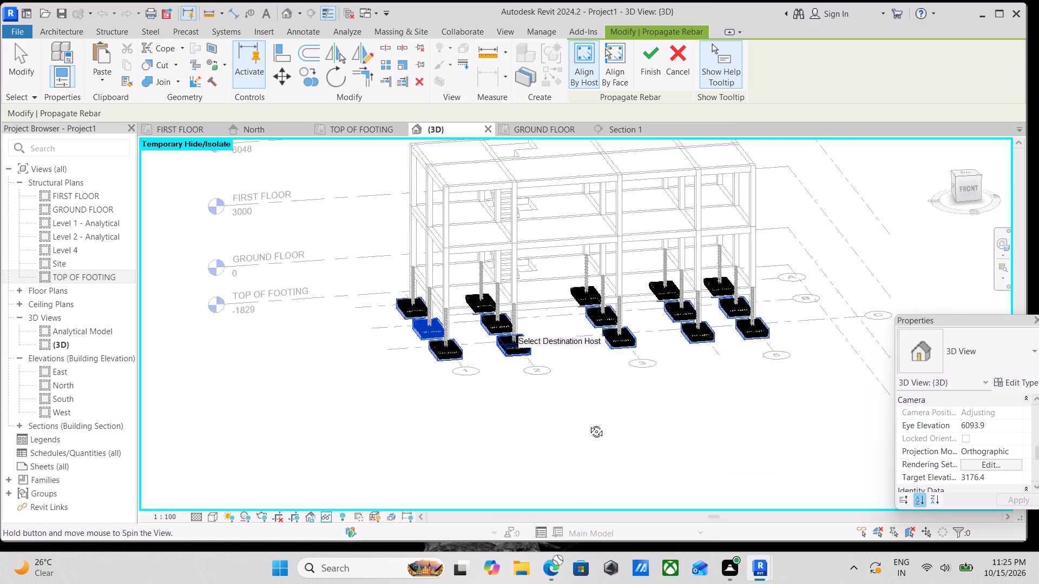
{"action": "middle_click_drag", "start_coordinate": [588, 423], "coordinate": [617, 430]}
{"action": "middle_click_drag", "start_coordinate": [530, 376], "coordinate": [573, 383], "text": "shift"}
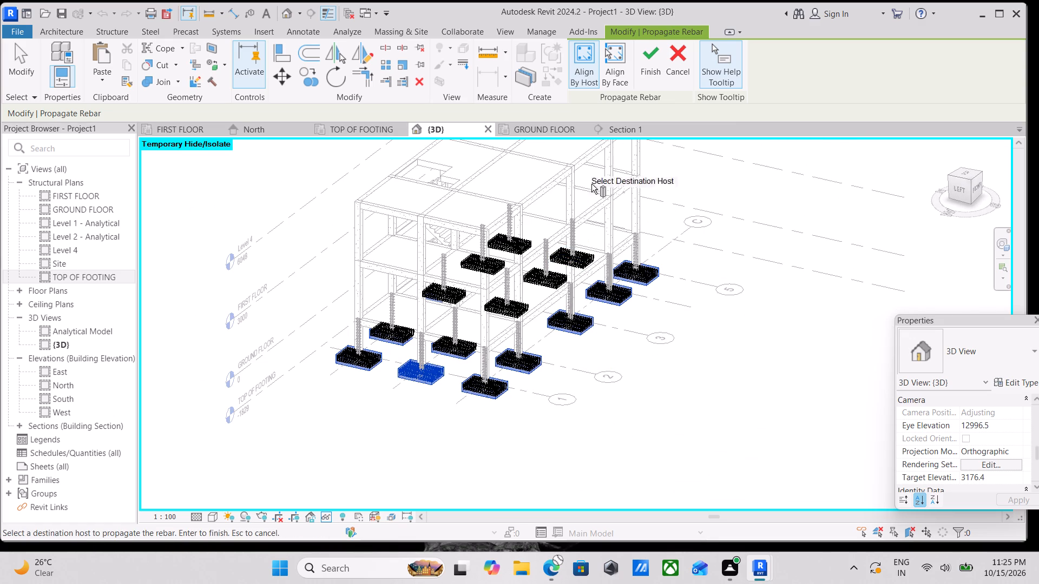
{"action": "left_click", "coordinate": [648, 63]}
Select every rebar instance visible in the 3D view, starting from one footing rebar set, and temporarily hide them all.
{"action": "scroll", "coordinate": [367, 339], "scroll_direction": "up", "scroll_amount": 3}
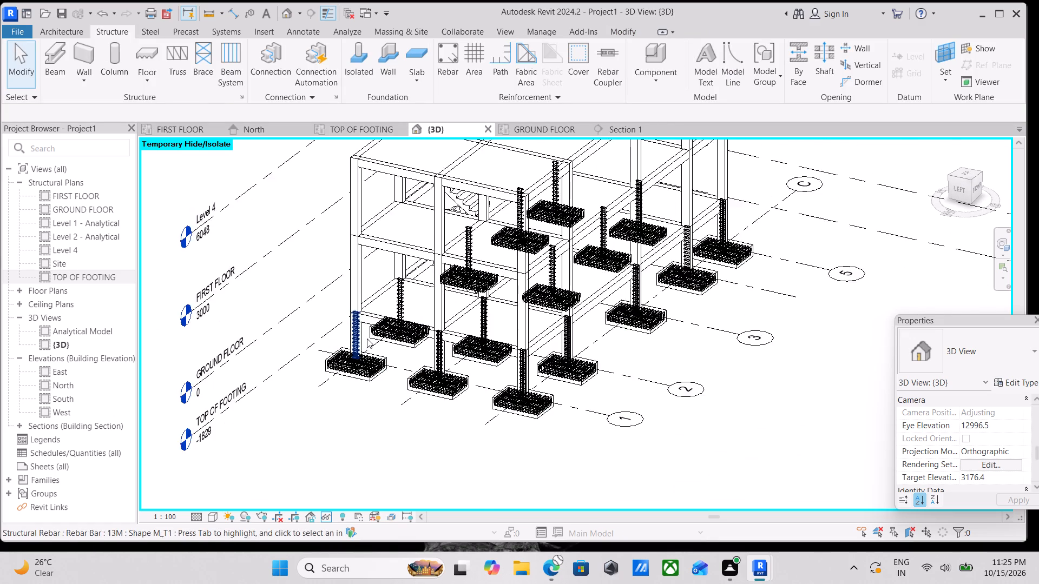
{"action": "key", "text": "Escape"}
{"action": "scroll", "coordinate": [366, 339], "scroll_direction": "up", "scroll_amount": 3}
{"action": "scroll", "coordinate": [324, 353], "scroll_direction": "up", "scroll_amount": 3}
{"action": "scroll", "coordinate": [332, 302], "scroll_direction": "up", "scroll_amount": 2}
{"action": "scroll", "coordinate": [332, 302], "scroll_direction": "down", "scroll_amount": 7}
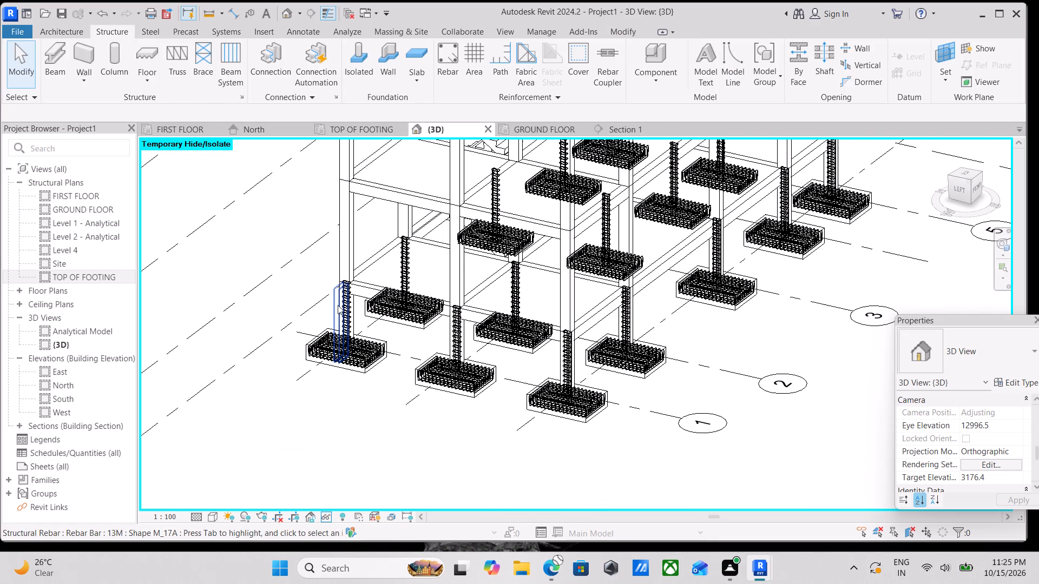
{"action": "left_click", "coordinate": [358, 357]}
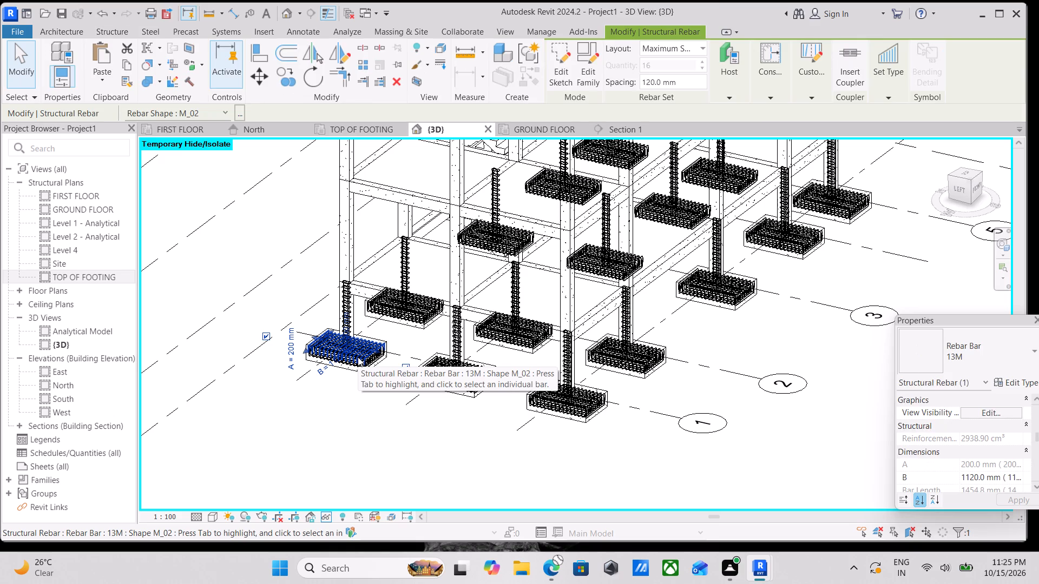
{"action": "type", "text": "SA"}
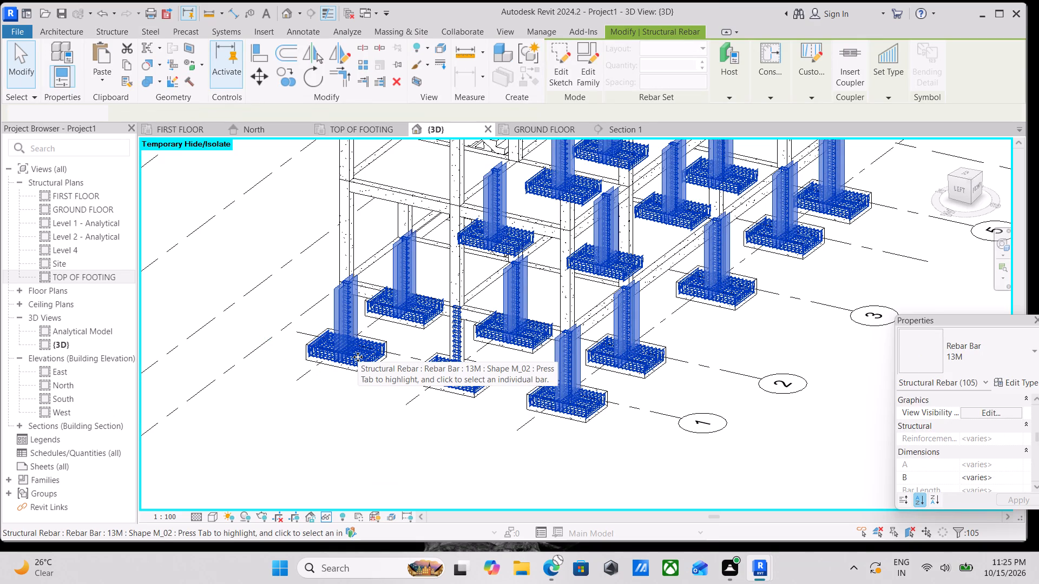
{"action": "type", "text": "HH"}
Set the 3D view's visual style to Realistic.
{"action": "scroll", "coordinate": [358, 357], "scroll_direction": "down", "scroll_amount": 2}
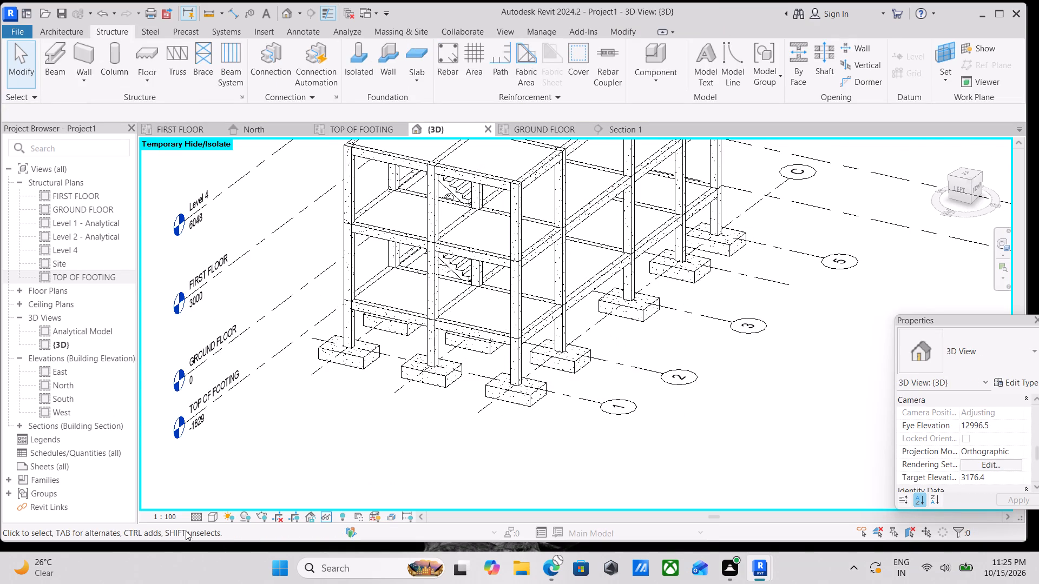
{"action": "left_click", "coordinate": [210, 518]}
{"action": "left_click", "coordinate": [217, 499]}
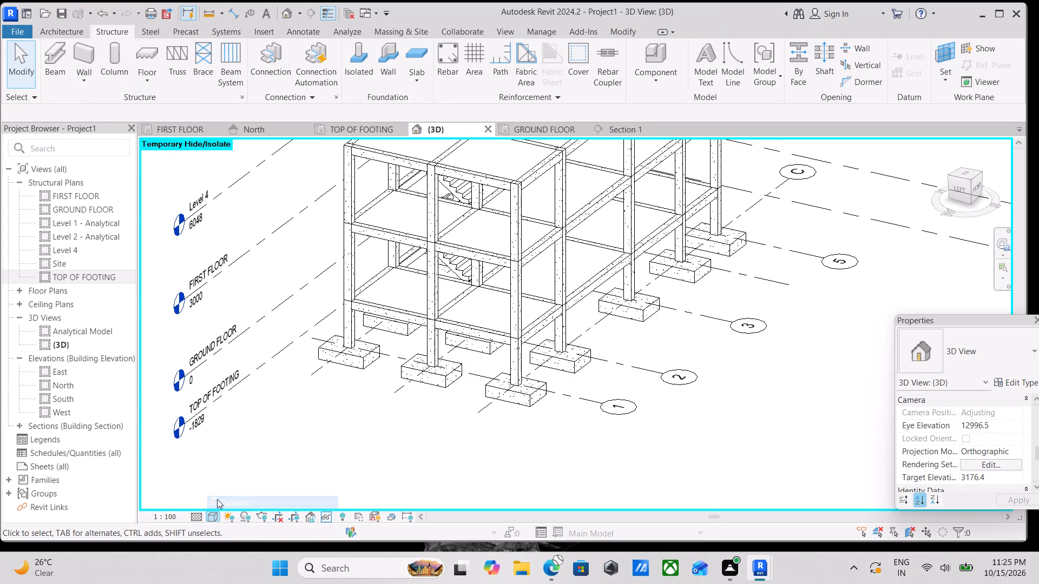
Examine the building's frame, slabs, stairs and footings from several sides and from above.
{"action": "scroll", "coordinate": [223, 493], "scroll_direction": "down", "scroll_amount": 3}
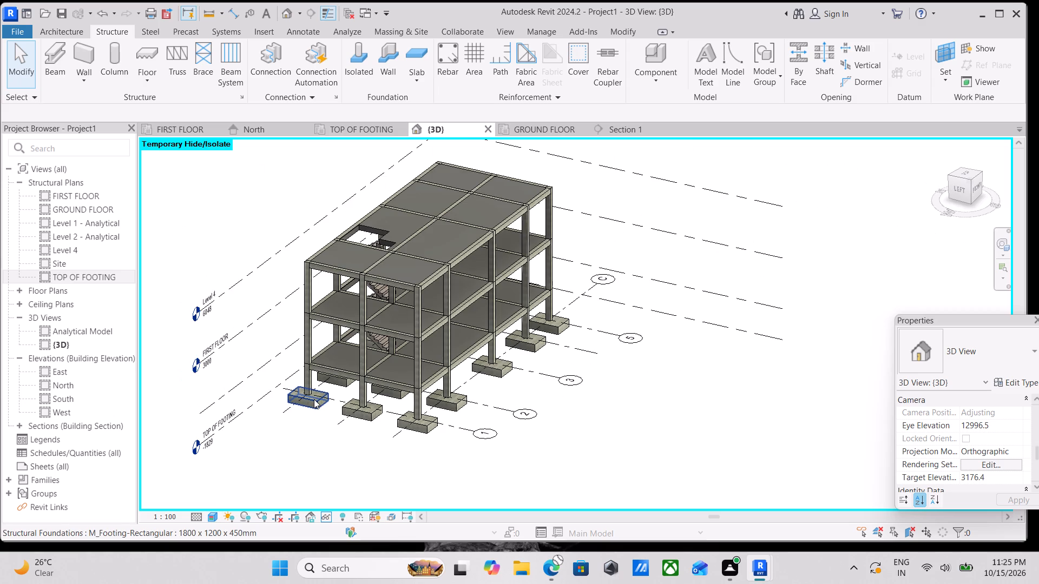
{"action": "middle_click_drag", "start_coordinate": [358, 366], "coordinate": [442, 354], "text": "shift"}
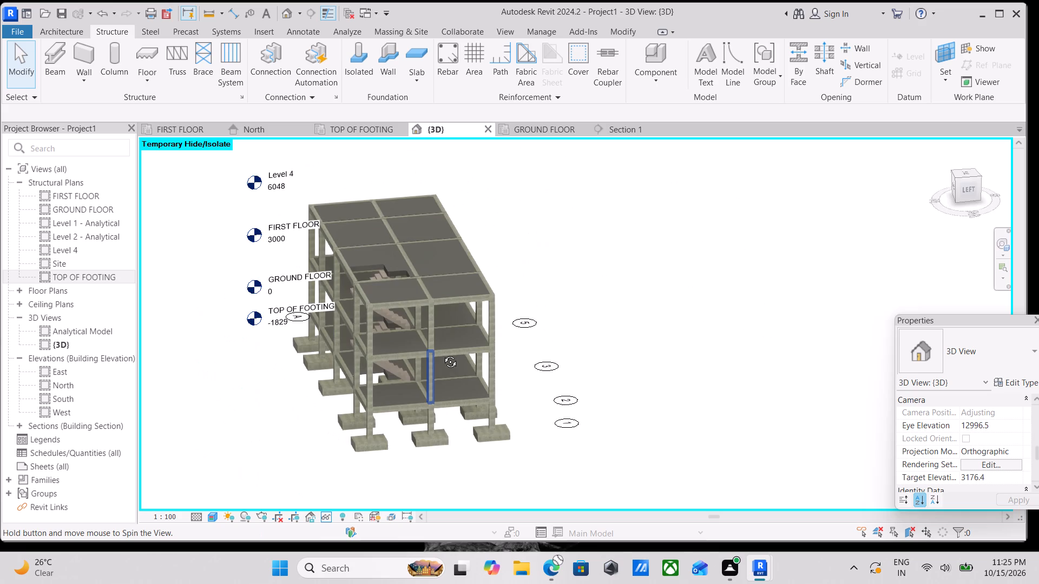
{"action": "middle_click_drag", "start_coordinate": [442, 354], "coordinate": [406, 371], "text": "shift"}
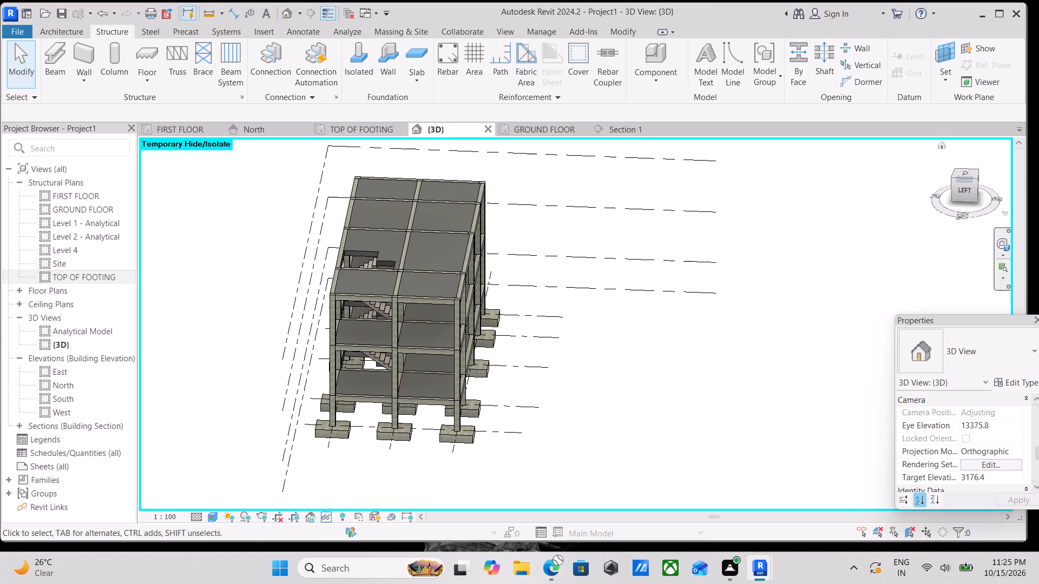
{"action": "left_click", "coordinate": [976, 190]}
{"action": "scroll", "coordinate": [607, 342], "scroll_direction": "up", "scroll_amount": 3}
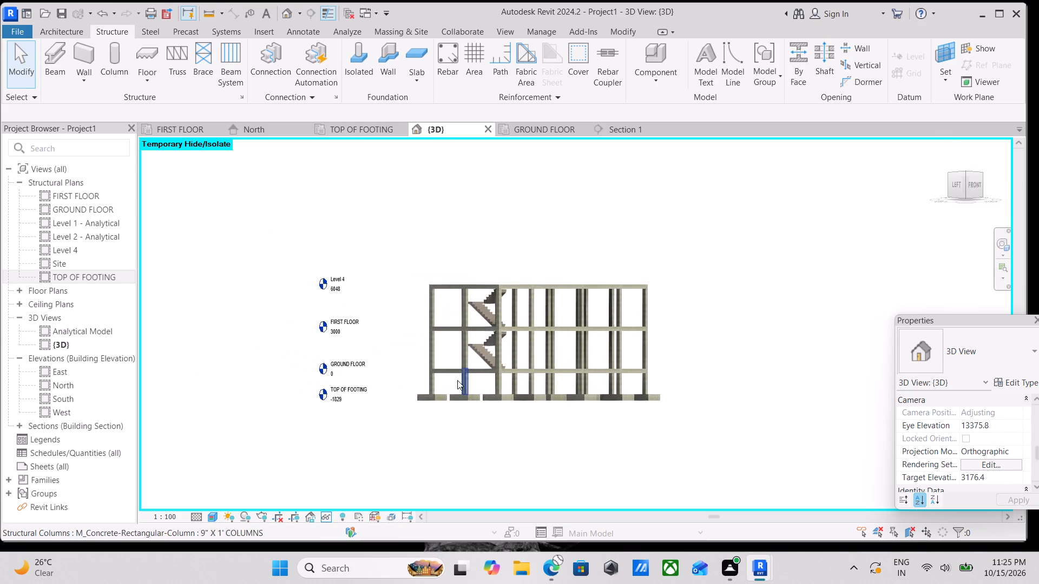
{"action": "middle_click_drag", "start_coordinate": [461, 381], "coordinate": [505, 414]}
{"action": "scroll", "coordinate": [502, 416], "scroll_direction": "up", "scroll_amount": 2}
{"action": "middle_click_drag", "start_coordinate": [462, 439], "coordinate": [470, 447]}
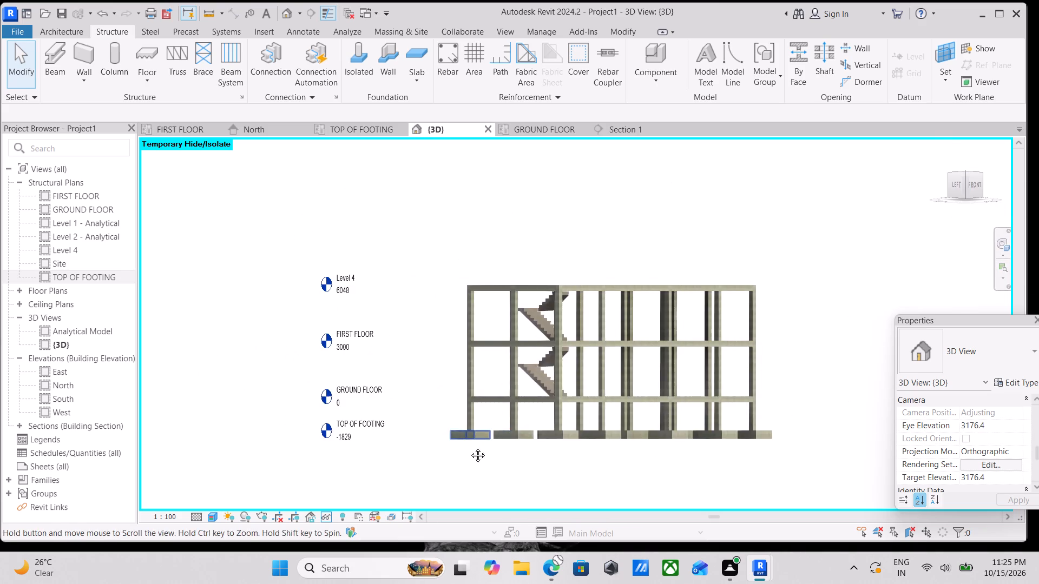
{"action": "middle_click_drag", "start_coordinate": [470, 447], "coordinate": [486, 468]}
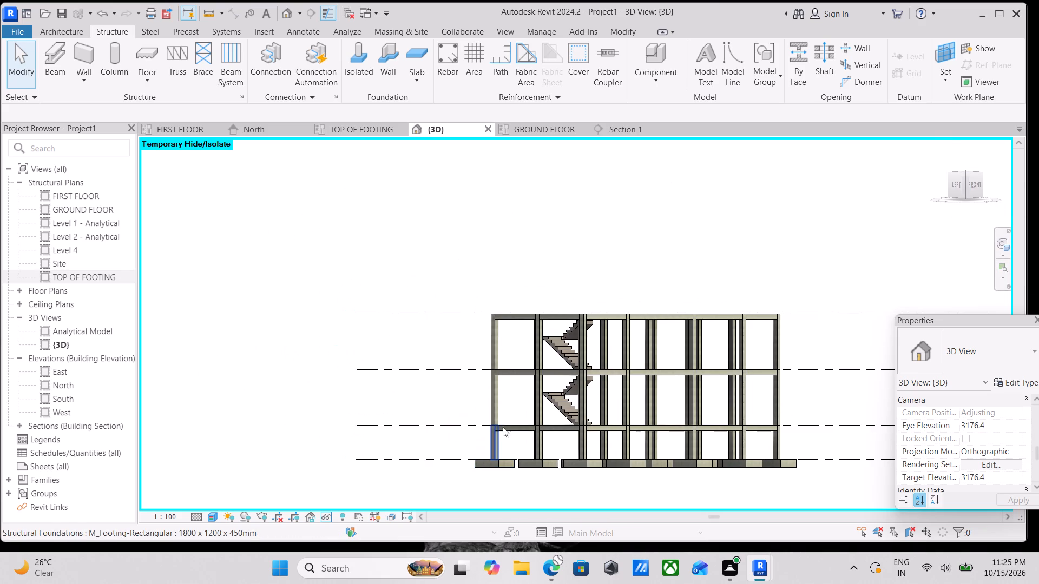
{"action": "scroll", "coordinate": [498, 389], "scroll_direction": "down", "scroll_amount": 2}
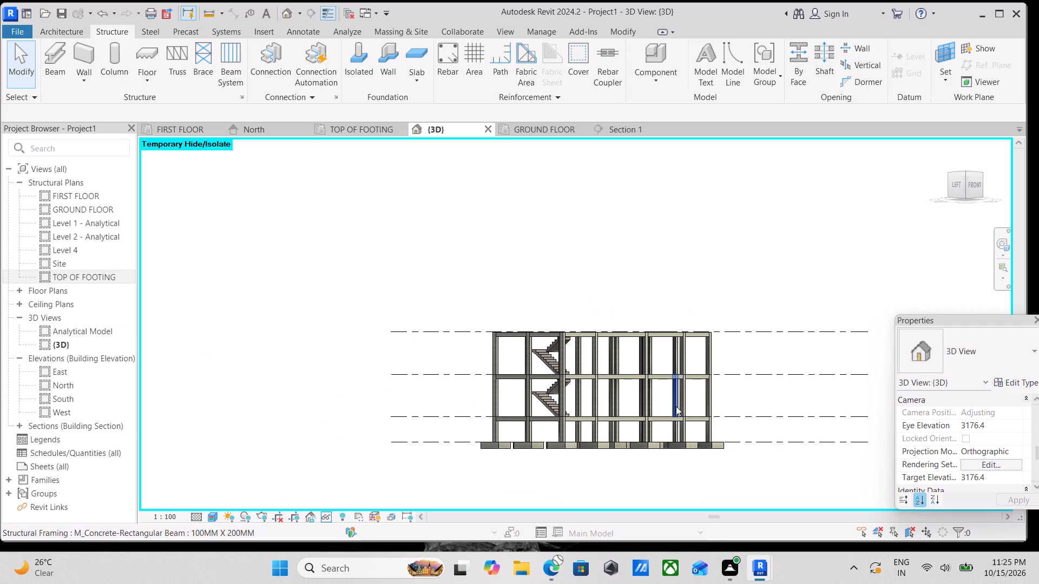
{"action": "scroll", "coordinate": [718, 300], "scroll_direction": "up", "scroll_amount": 3}
{"action": "middle_click_drag", "start_coordinate": [672, 404], "coordinate": [676, 355]}
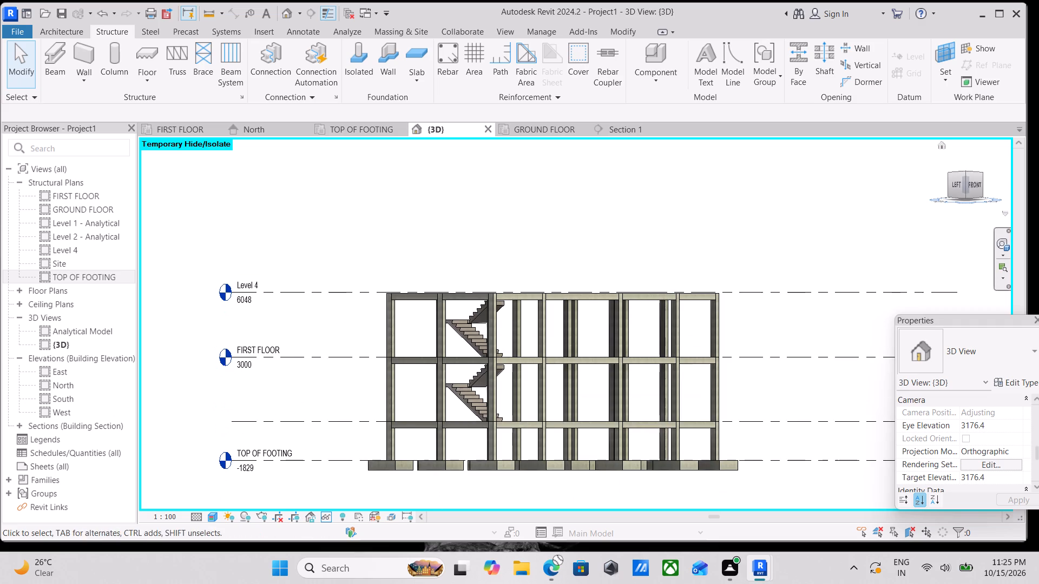
{"action": "left_click", "coordinate": [966, 174]}
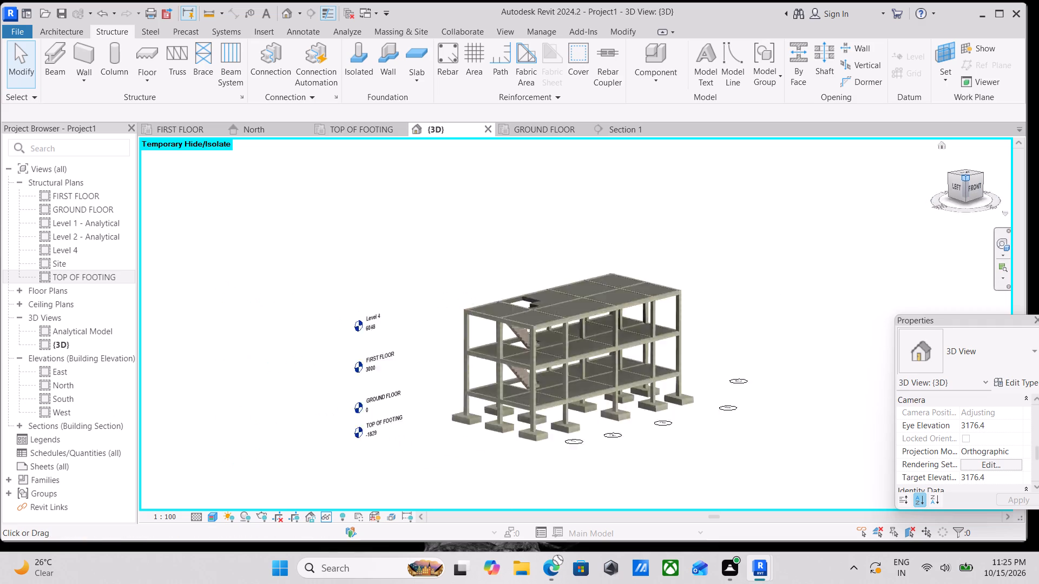
{"action": "scroll", "coordinate": [494, 478], "scroll_direction": "up", "scroll_amount": 4}
{"action": "scroll", "coordinate": [380, 461], "scroll_direction": "up", "scroll_amount": 1}
{"action": "middle_click_drag", "start_coordinate": [384, 447], "coordinate": [333, 537]}
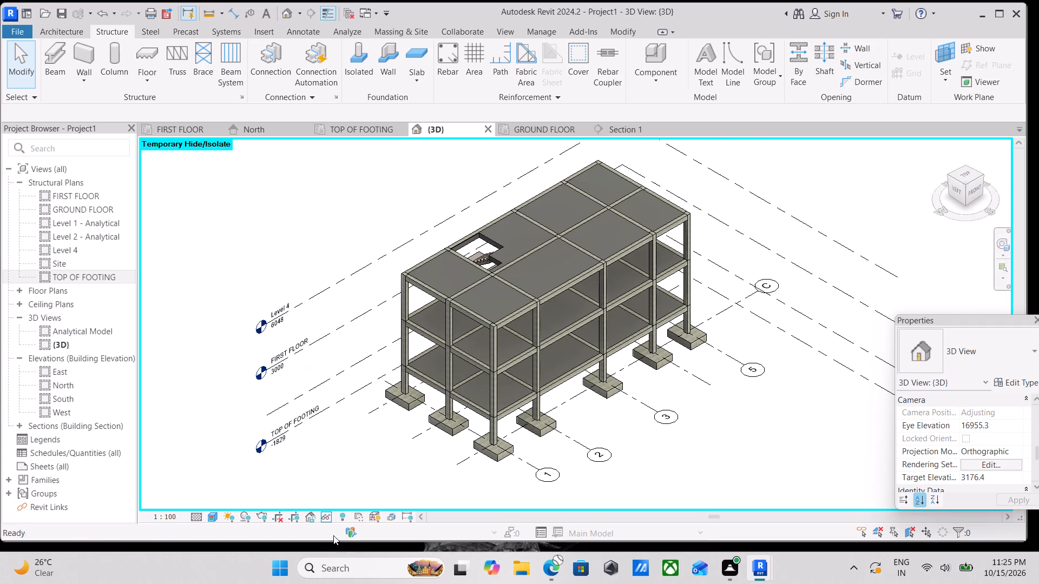
Orient the 3D view level onto the left-front corner of the building and set its rendering quality to High.
{"action": "left_click", "coordinate": [965, 191]}
{"action": "scroll", "coordinate": [779, 301], "scroll_direction": "up", "scroll_amount": 3}
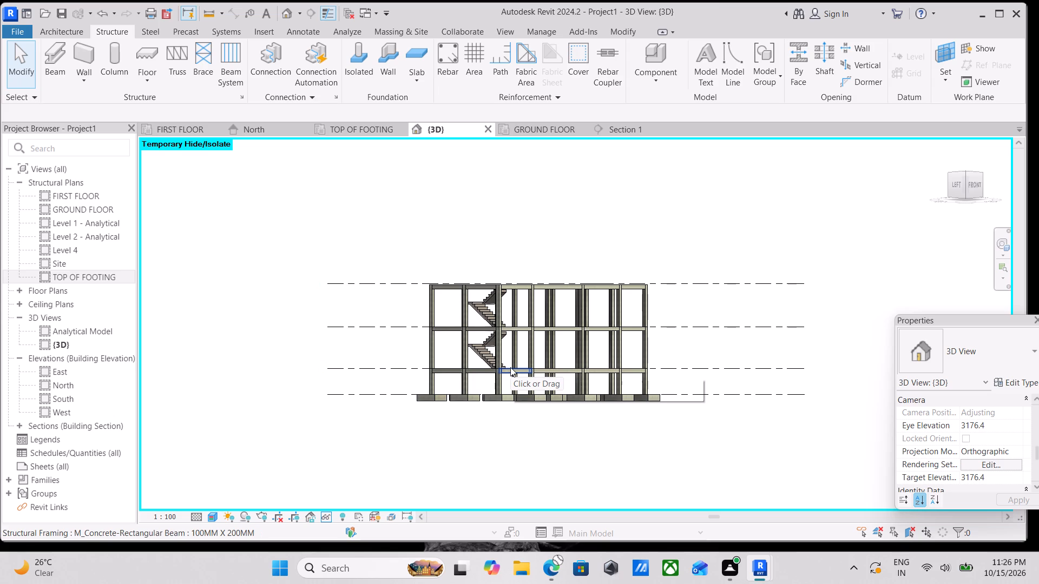
{"action": "scroll", "coordinate": [504, 364], "scroll_direction": "up", "scroll_amount": 3}
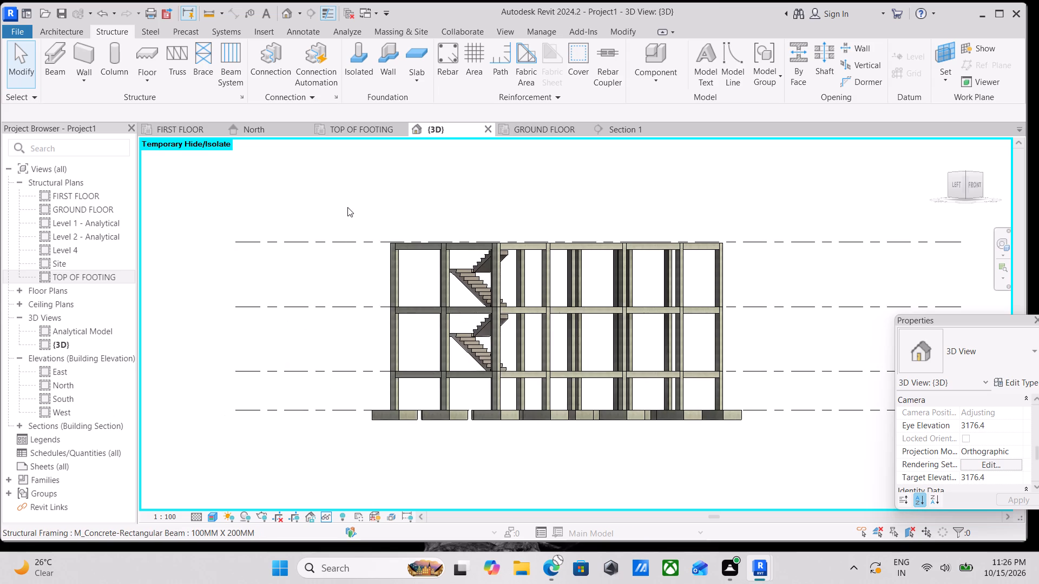
{"action": "middle_click_drag", "start_coordinate": [347, 207], "coordinate": [341, 234]}
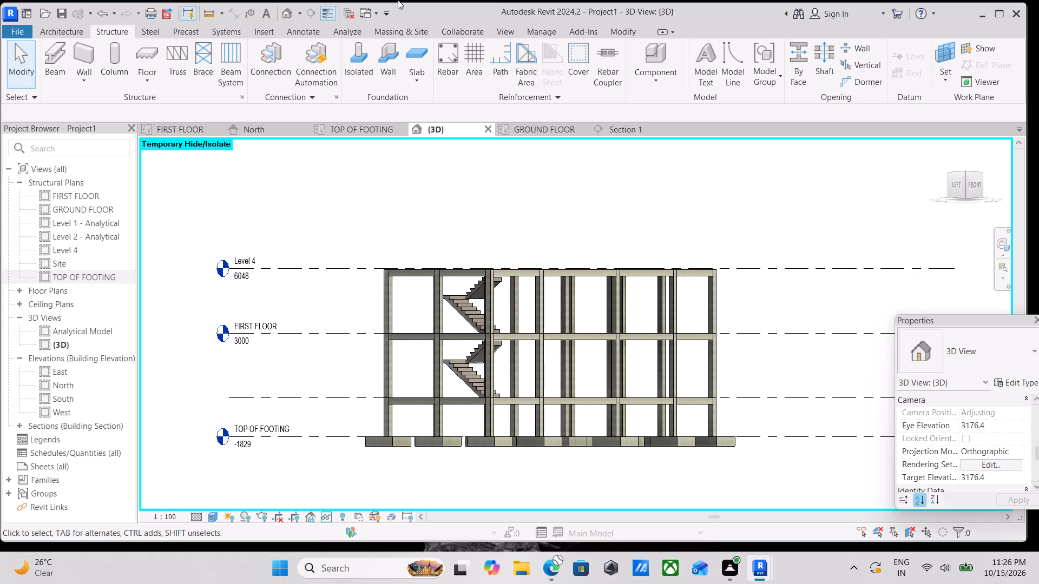
{"action": "left_click", "coordinate": [64, 32]}
{"action": "left_click", "coordinate": [107, 29]}
{"action": "key", "text": "r"}
{"action": "key", "text": "r"}
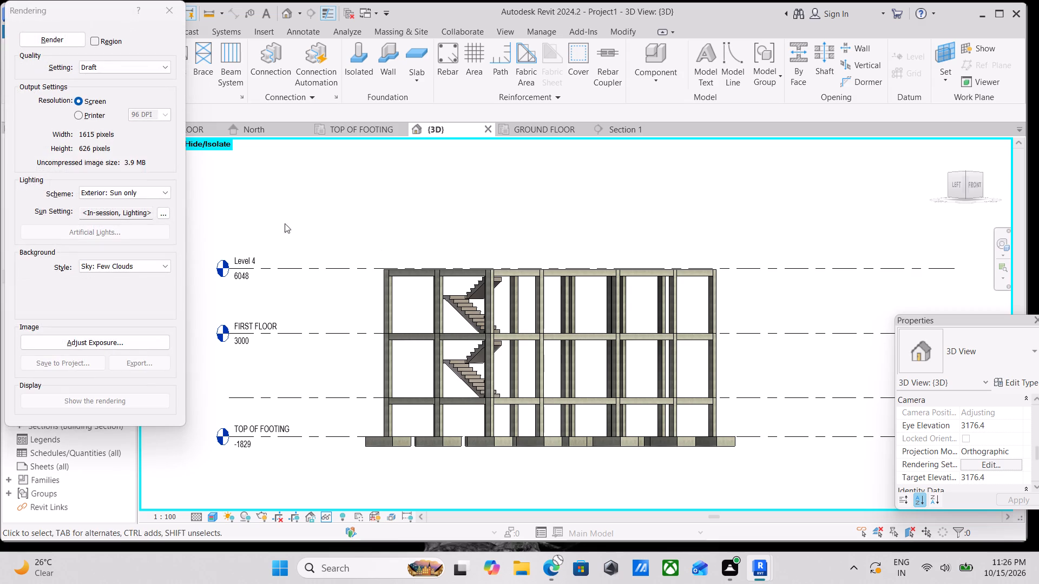
{"action": "left_click", "coordinate": [113, 57]}
{"action": "left_click", "coordinate": [119, 72]}
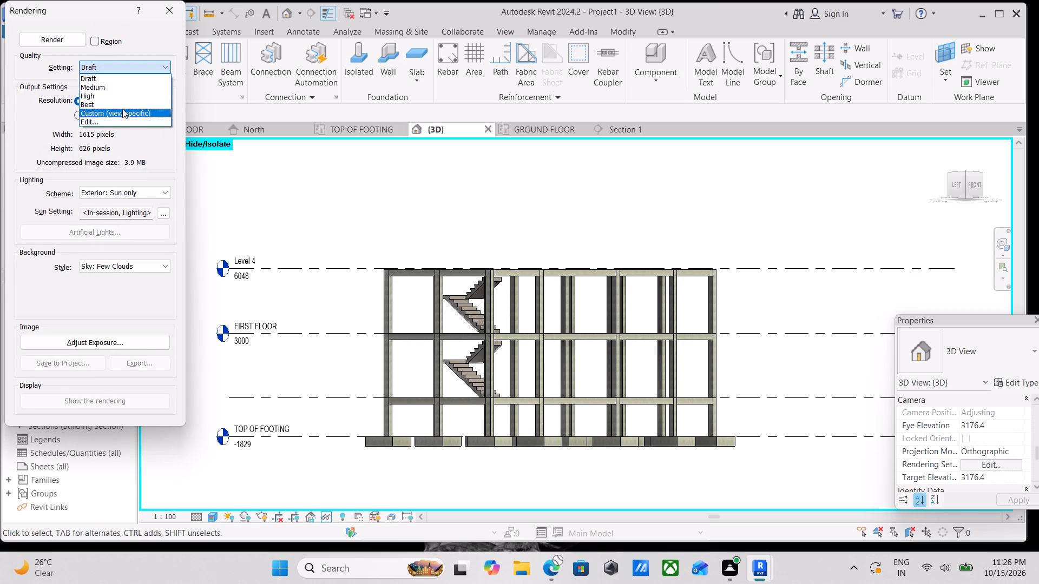
{"action": "left_click", "coordinate": [122, 97]}
{"action": "scroll", "coordinate": [661, 302], "scroll_direction": "down", "scroll_amount": 3}
{"action": "scroll", "coordinate": [670, 254], "scroll_direction": "down", "scroll_amount": 1}
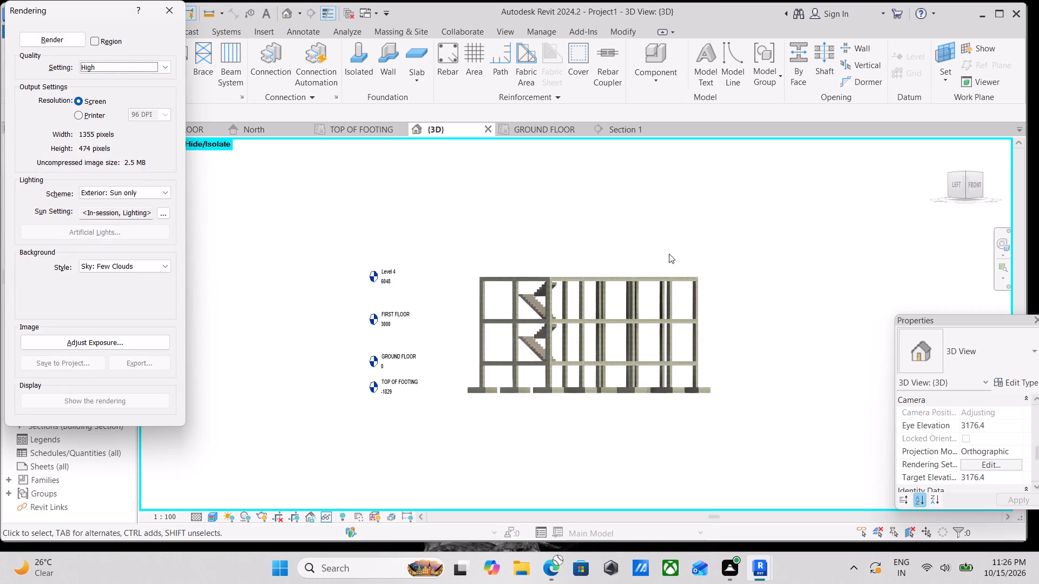
{"action": "scroll", "coordinate": [637, 270], "scroll_direction": "up", "scroll_amount": 3}
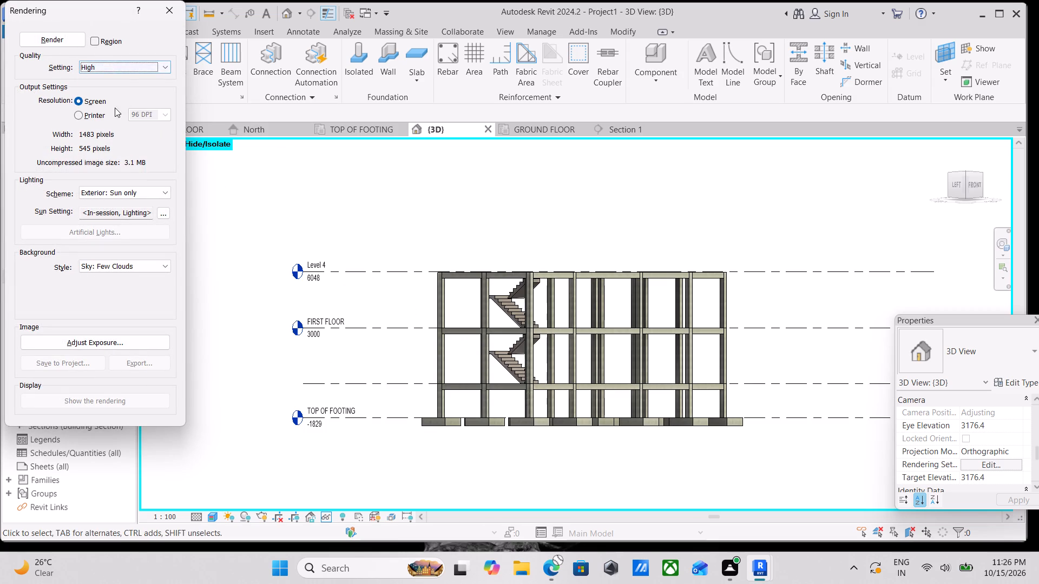
{"action": "scroll", "coordinate": [492, 282], "scroll_direction": "up", "scroll_amount": 2}
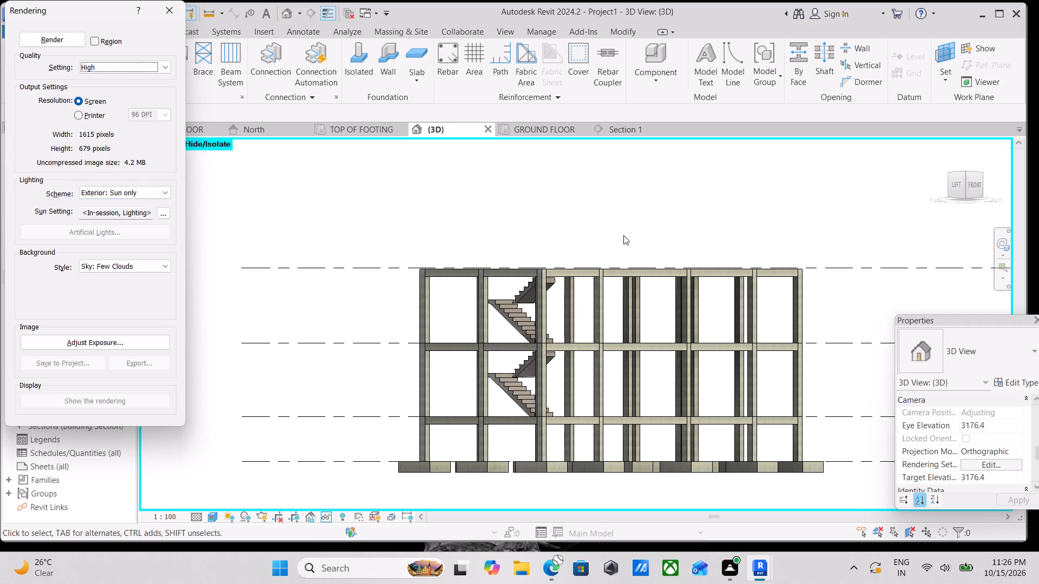
Enable region rendering and tighten the render region around the building to about 588 by 320 pixels.
{"action": "left_click", "coordinate": [97, 38]}
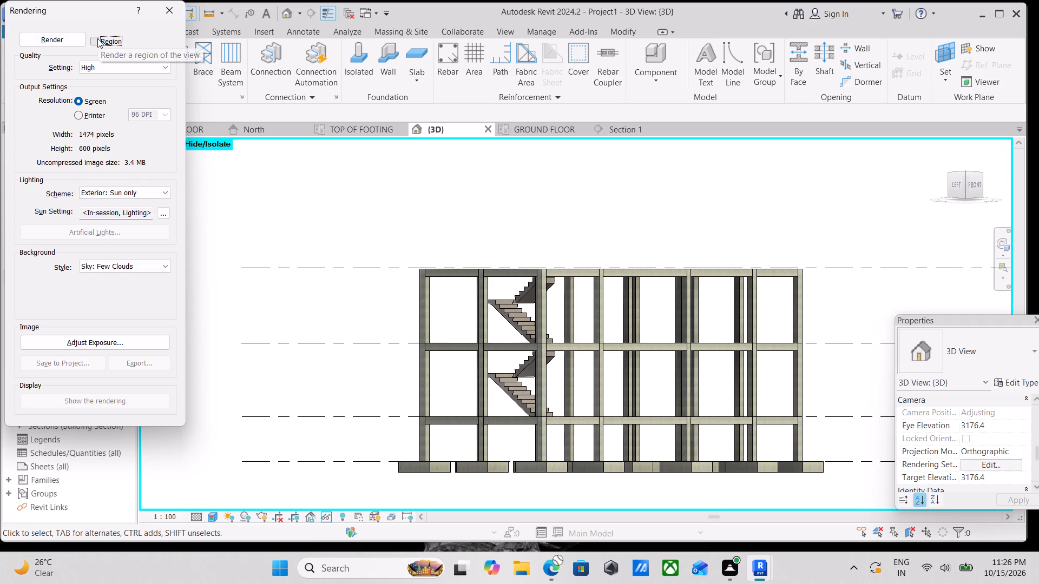
{"action": "scroll", "coordinate": [241, 156], "scroll_direction": "down", "scroll_amount": 3}
{"action": "middle_click_drag", "start_coordinate": [345, 220], "coordinate": [414, 236]}
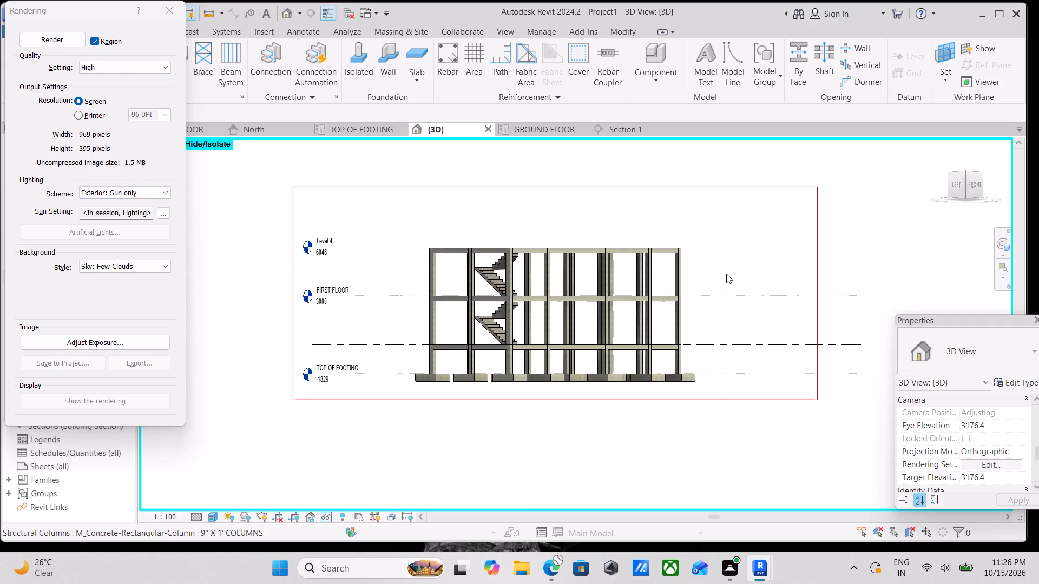
{"action": "left_click", "coordinate": [821, 289]}
{"action": "left_click_drag", "start_coordinate": [816, 296], "coordinate": [804, 296]}
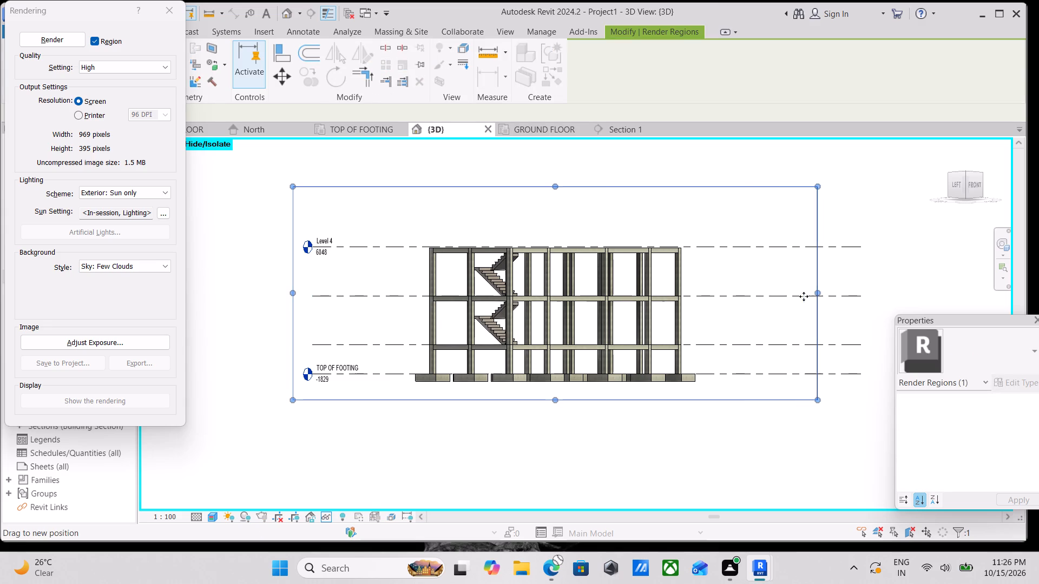
{"action": "left_click_drag", "start_coordinate": [804, 296], "coordinate": [706, 305]}
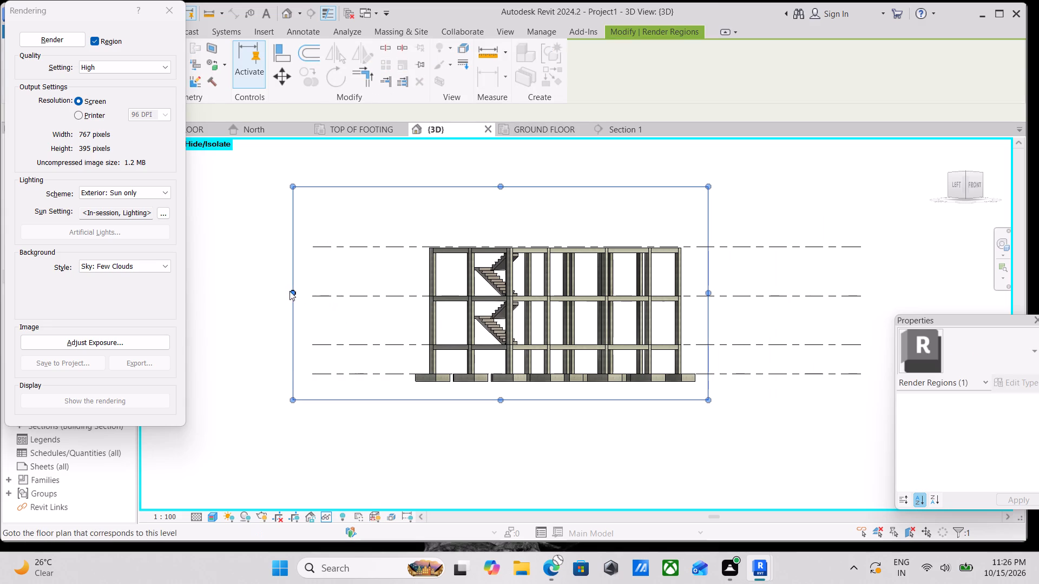
{"action": "left_click_drag", "start_coordinate": [291, 291], "coordinate": [387, 297]}
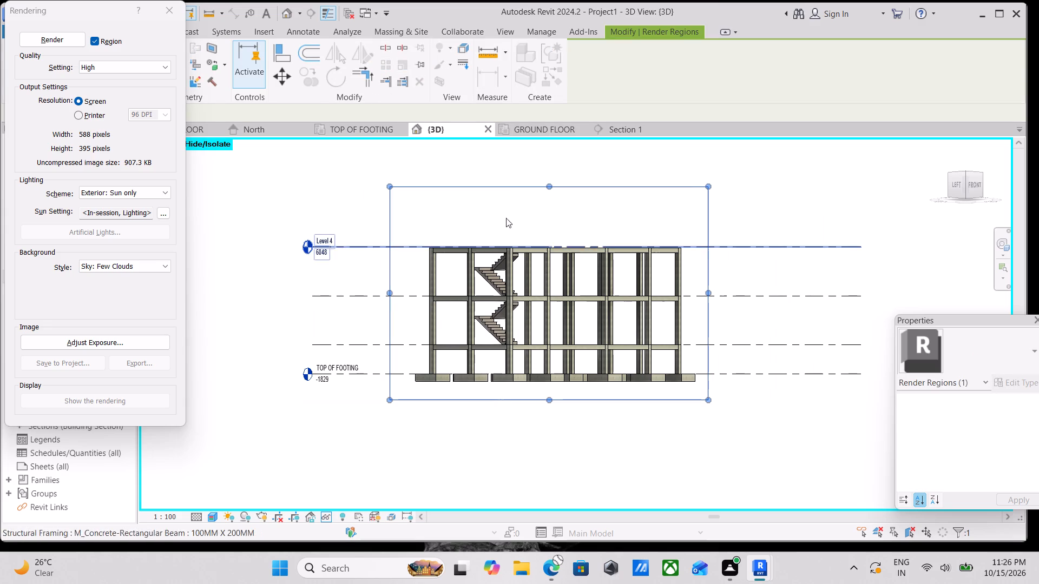
{"action": "left_click_drag", "start_coordinate": [549, 188], "coordinate": [556, 229]}
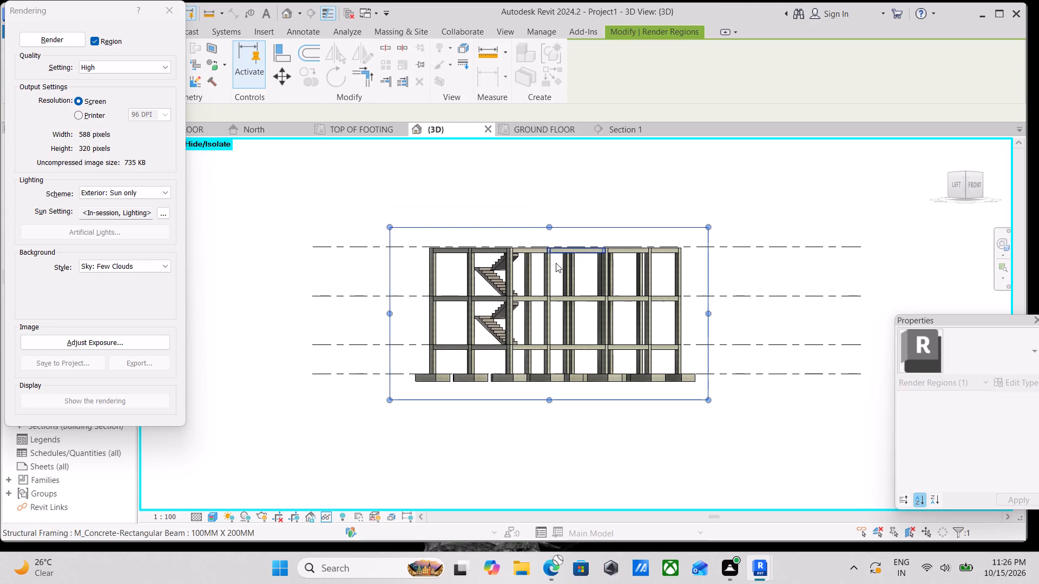
Render the selected region of the 3D view after enlarging the building in it.
{"action": "scroll", "coordinate": [555, 284], "scroll_direction": "up", "scroll_amount": 3}
{"action": "left_click", "coordinate": [50, 38]}
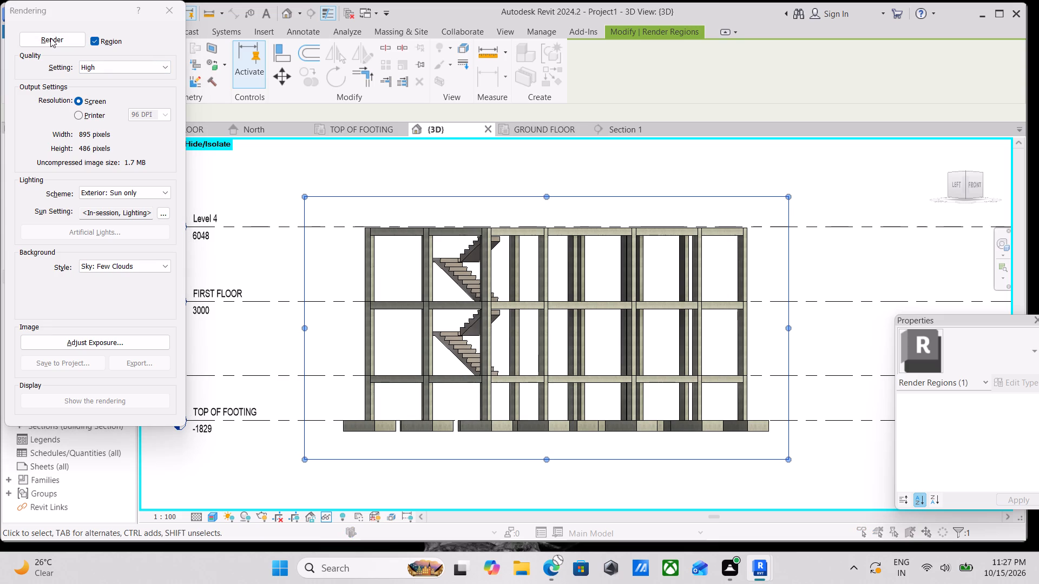
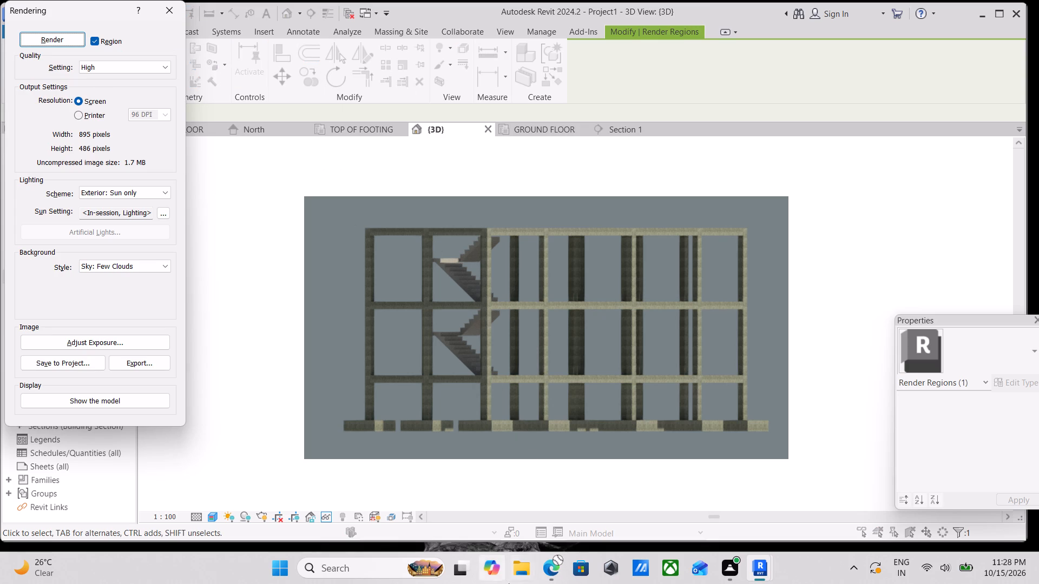
Capture a screenshot of the rendered side view of the building frame and close the rendering settings.
{"action": "key", "text": "shift+super+s"}
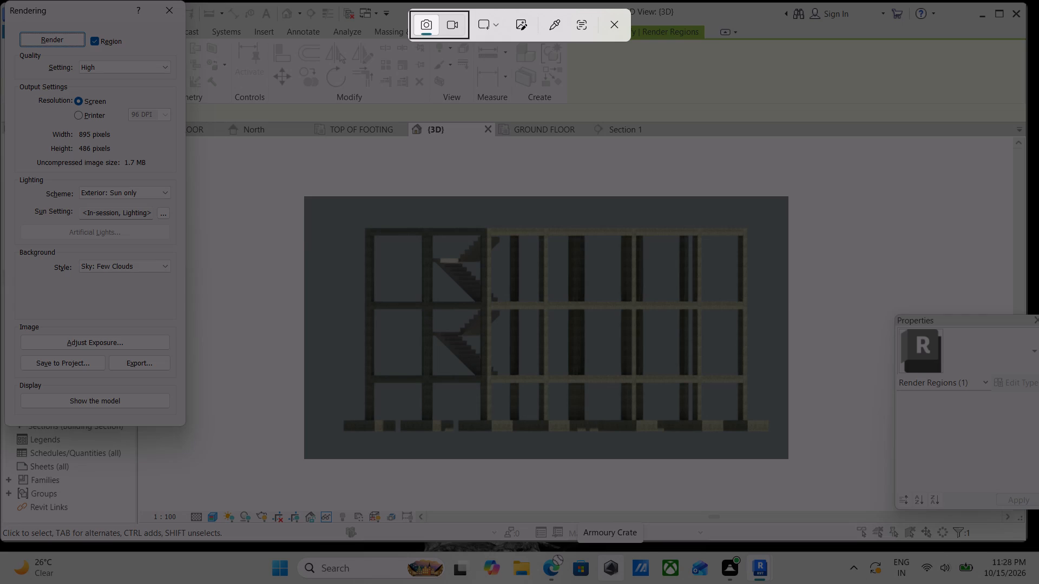
{"action": "left_click_drag", "start_coordinate": [304, 193], "coordinate": [650, 466]}
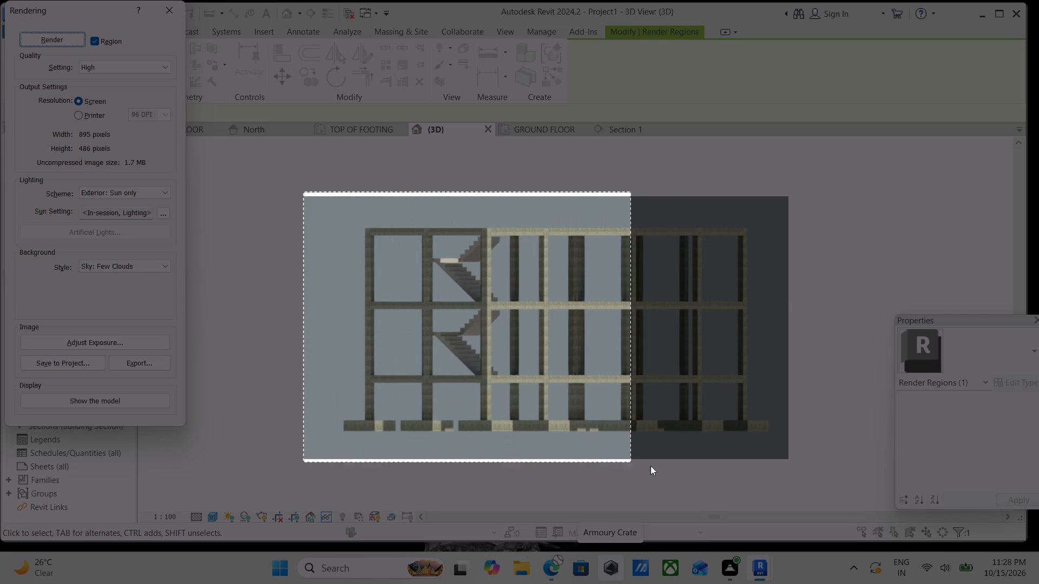
{"action": "left_click_drag", "start_coordinate": [650, 466], "coordinate": [776, 458]}
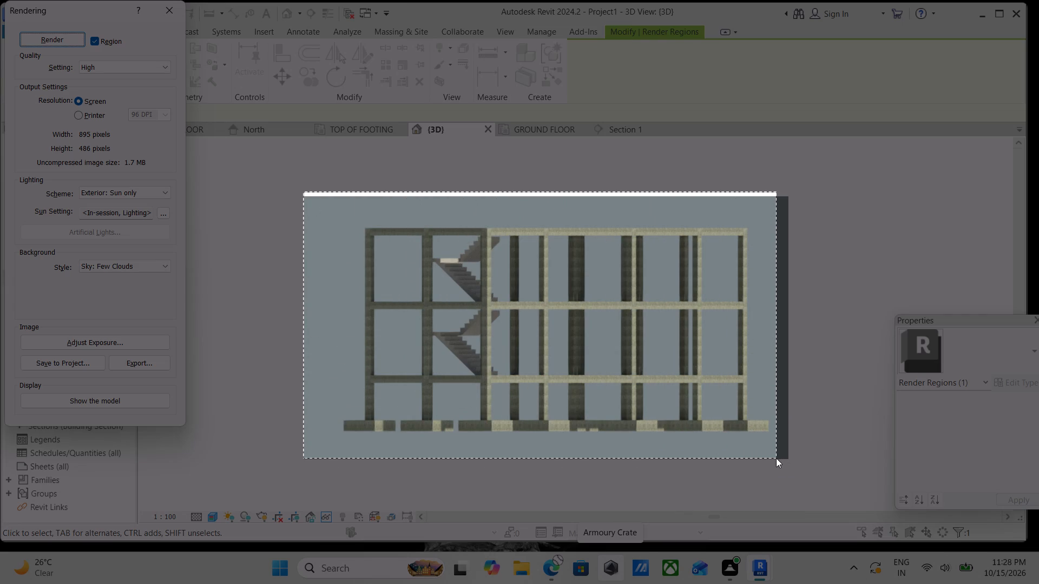
{"action": "left_click_drag", "start_coordinate": [776, 458], "coordinate": [777, 453]}
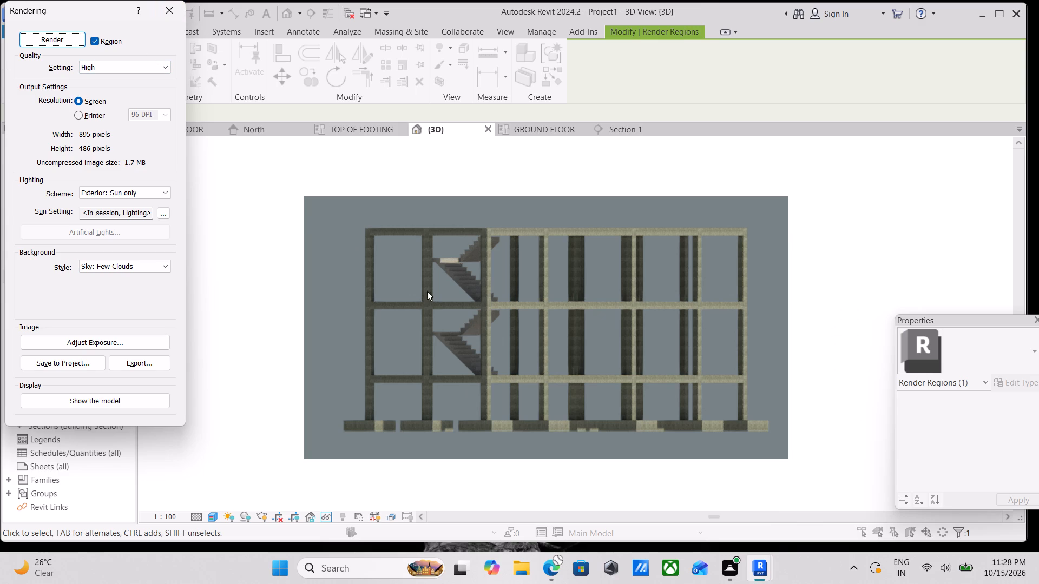
{"action": "left_click", "coordinate": [172, 11]}
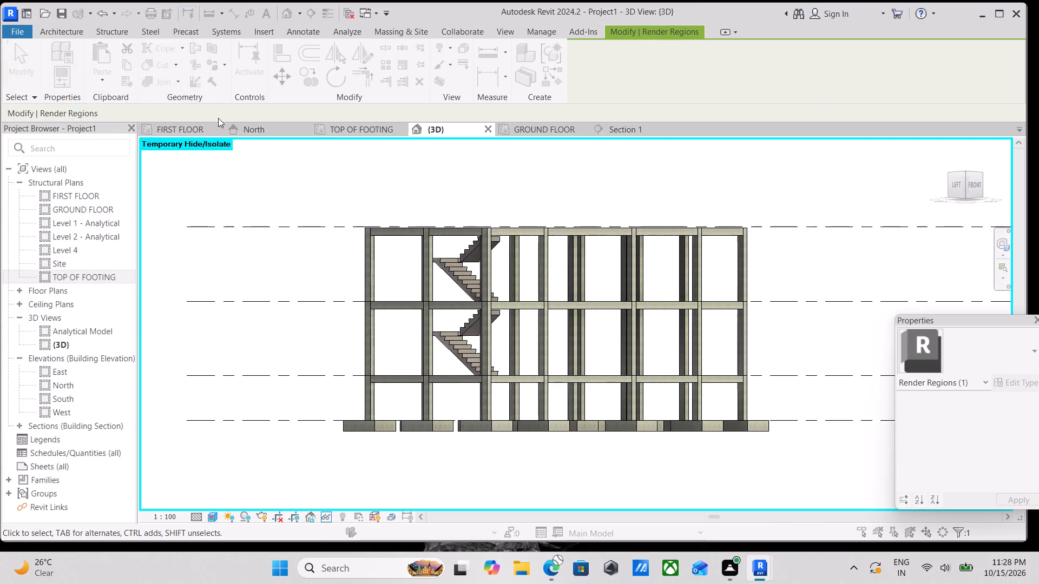
Set the 3D view to the top-front-right isometric, open Rendering, and fit the render region's vertical sides around the building.
{"action": "left_click", "coordinate": [978, 177]}
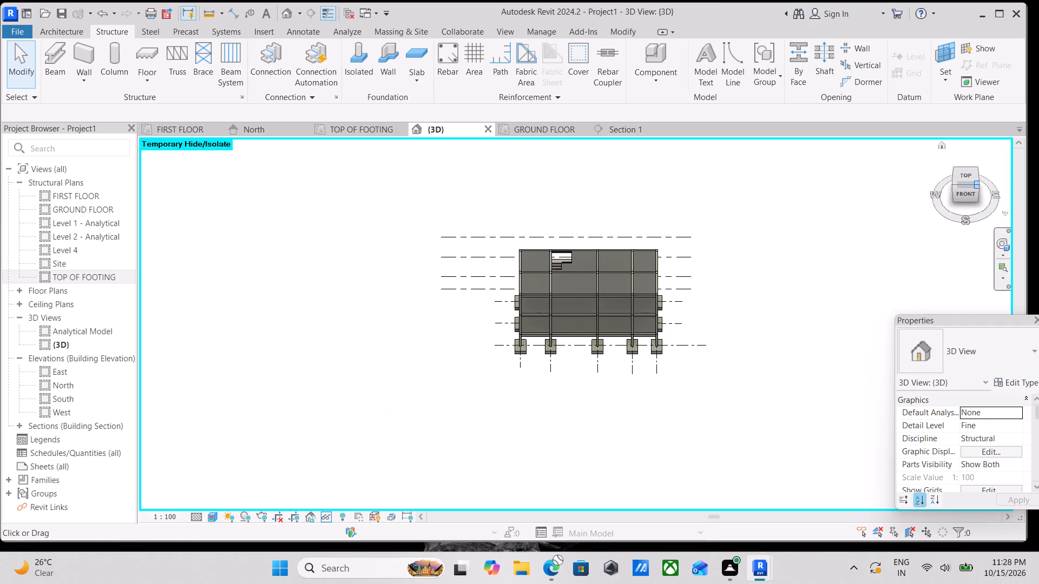
{"action": "left_click", "coordinate": [977, 183]}
{"action": "scroll", "coordinate": [724, 358], "scroll_direction": "up", "scroll_amount": 5}
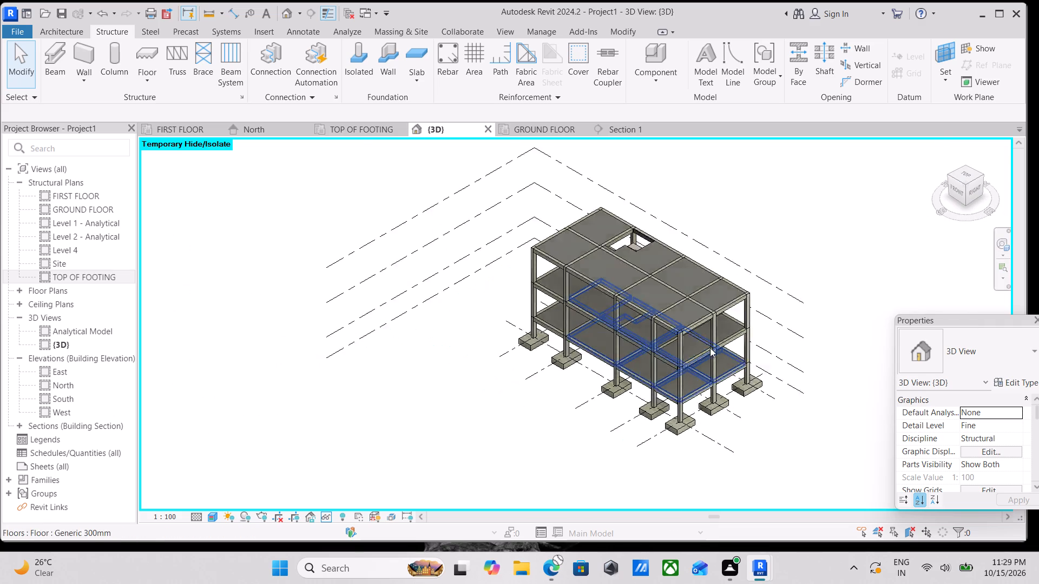
{"action": "middle_click_drag", "start_coordinate": [710, 347], "coordinate": [510, 353]}
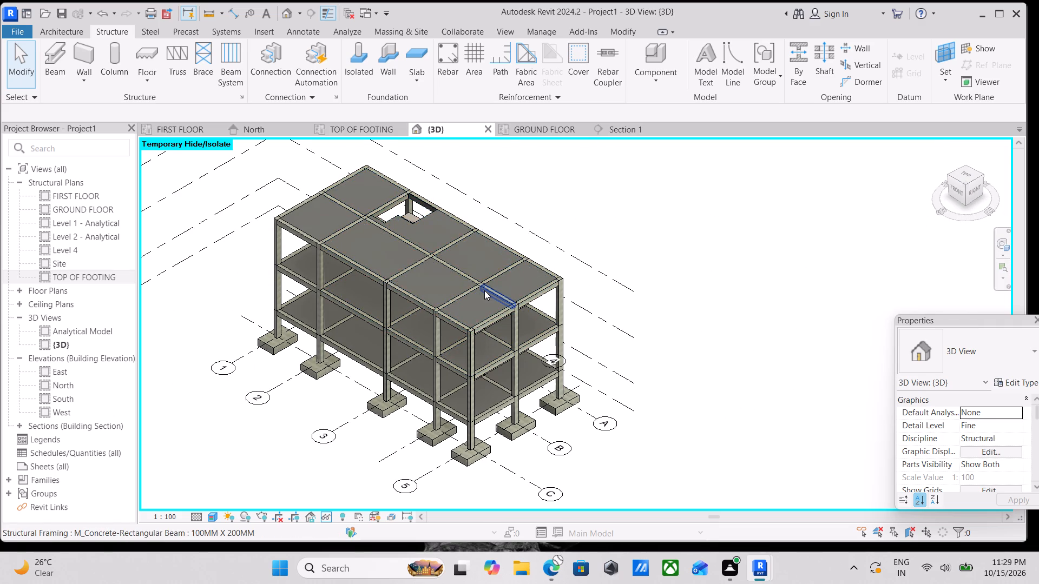
{"action": "type", "text": "RR"}
{"action": "middle_click_drag", "start_coordinate": [489, 322], "coordinate": [584, 266]}
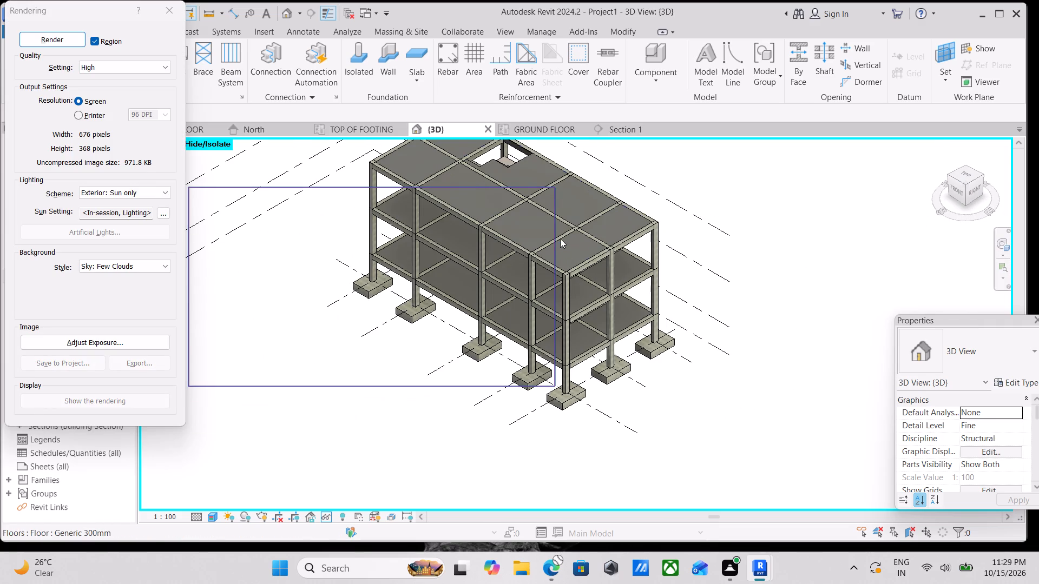
{"action": "left_click", "coordinate": [556, 245]}
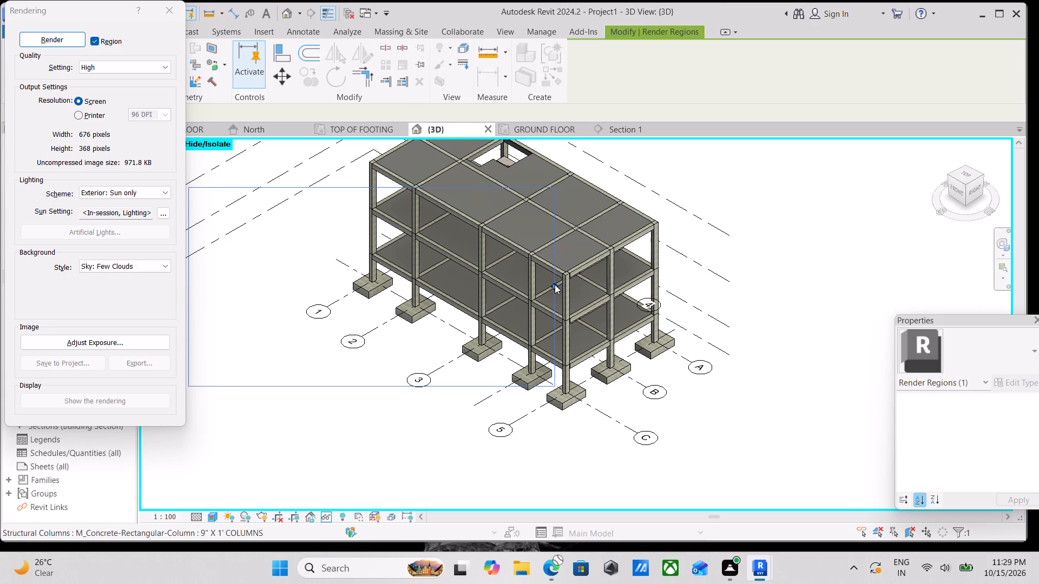
{"action": "left_click_drag", "start_coordinate": [555, 284], "coordinate": [704, 295]}
{"action": "left_click", "coordinate": [704, 295]}
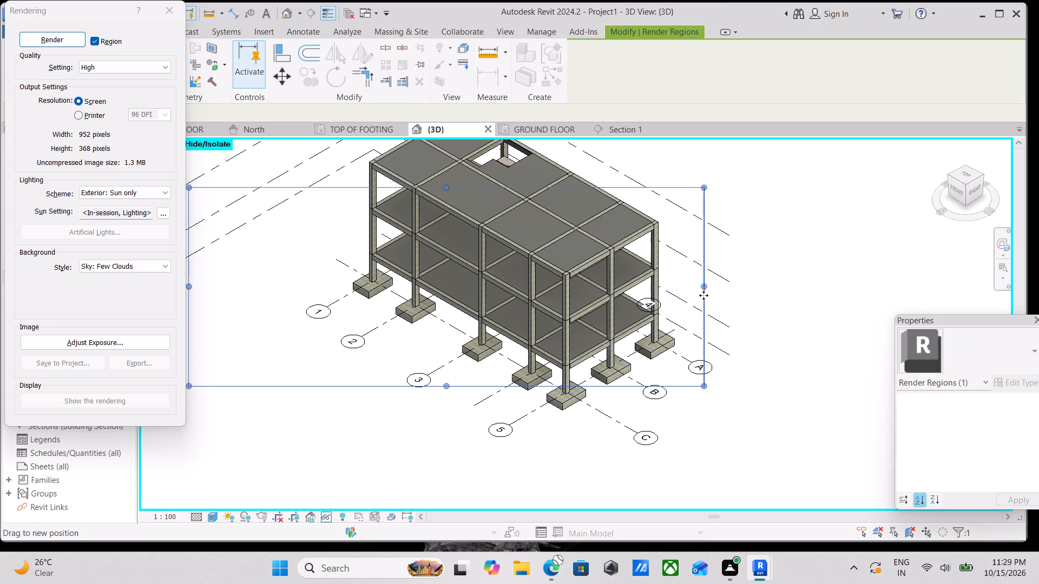
{"action": "middle_click_drag", "start_coordinate": [628, 311], "coordinate": [703, 305]}
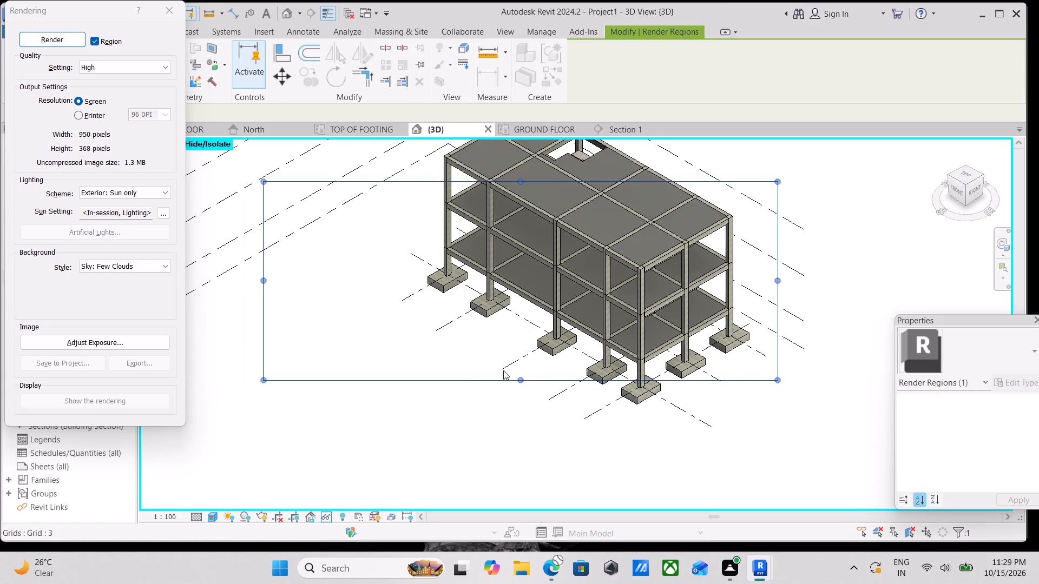
{"action": "left_click_drag", "start_coordinate": [263, 281], "coordinate": [397, 276]}
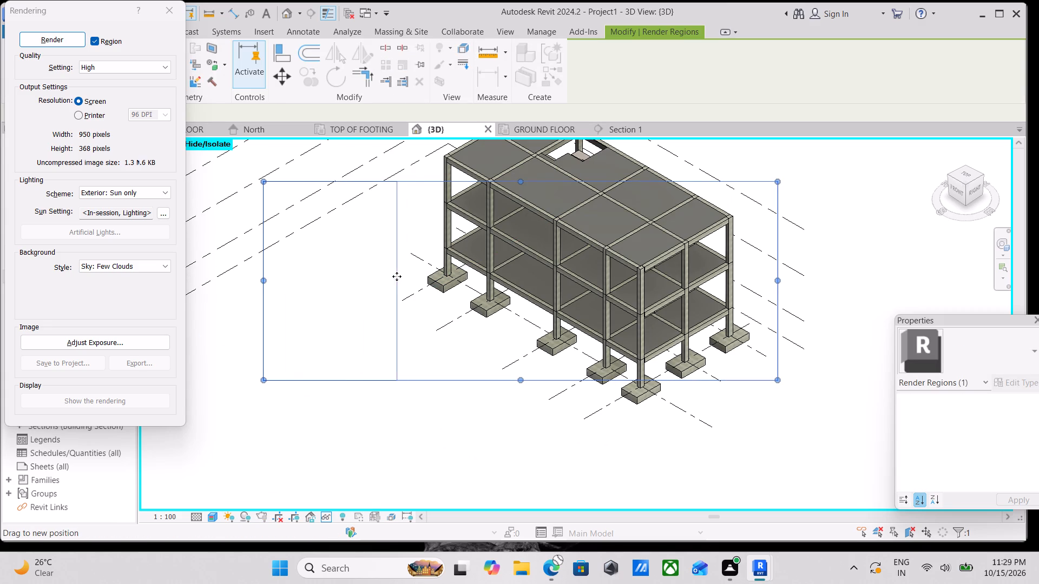
{"action": "left_click_drag", "start_coordinate": [397, 276], "coordinate": [426, 274]}
Enlarge the render region to about 671 by 588 pixels so it encloses the whole building from roof to footings.
{"action": "middle_click_drag", "start_coordinate": [465, 261], "coordinate": [448, 337]}
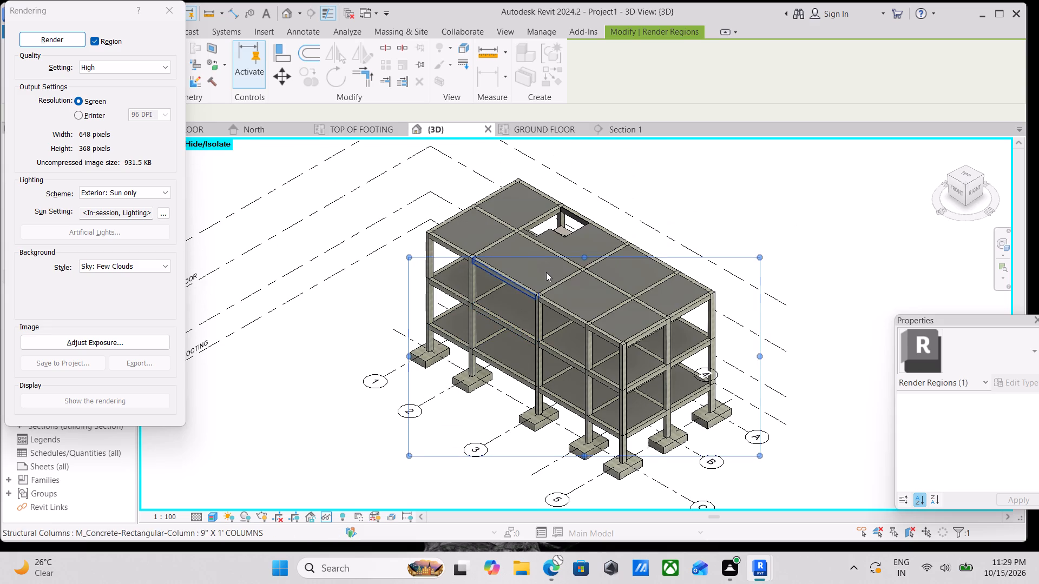
{"action": "left_click_drag", "start_coordinate": [584, 255], "coordinate": [596, 176]}
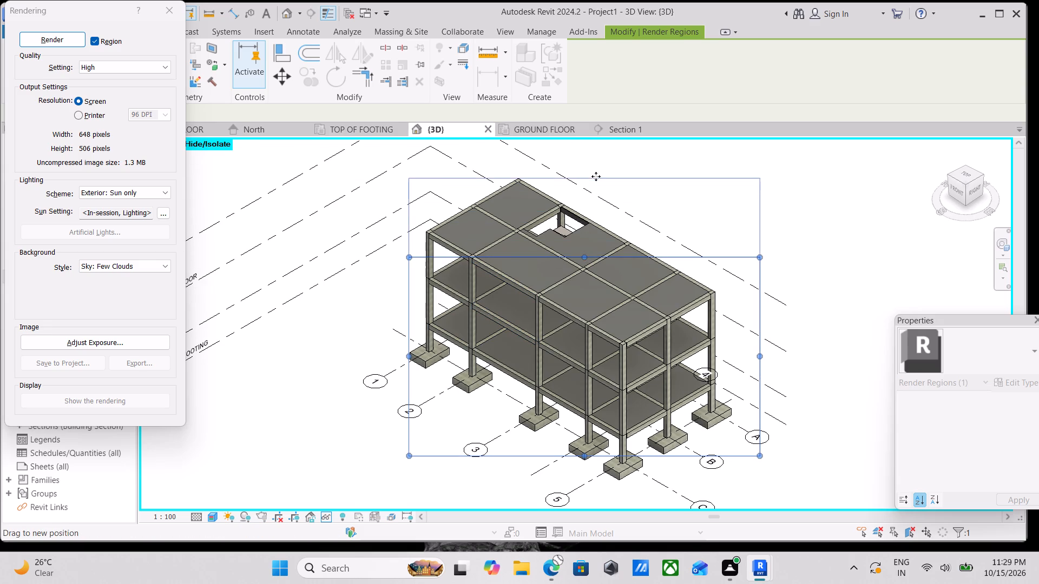
{"action": "left_click_drag", "start_coordinate": [596, 176], "coordinate": [600, 165]}
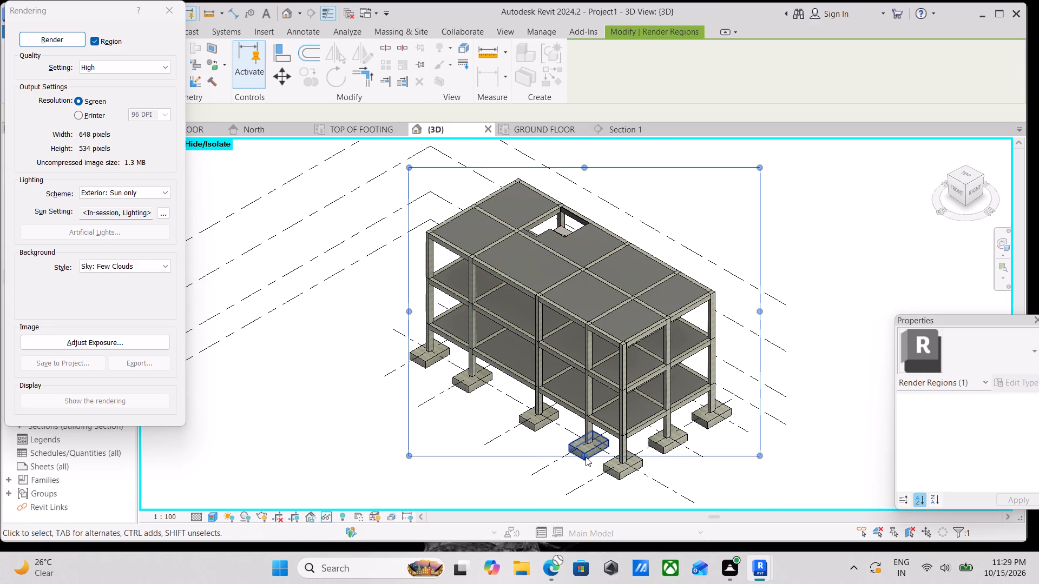
{"action": "left_click_drag", "start_coordinate": [586, 456], "coordinate": [588, 486]}
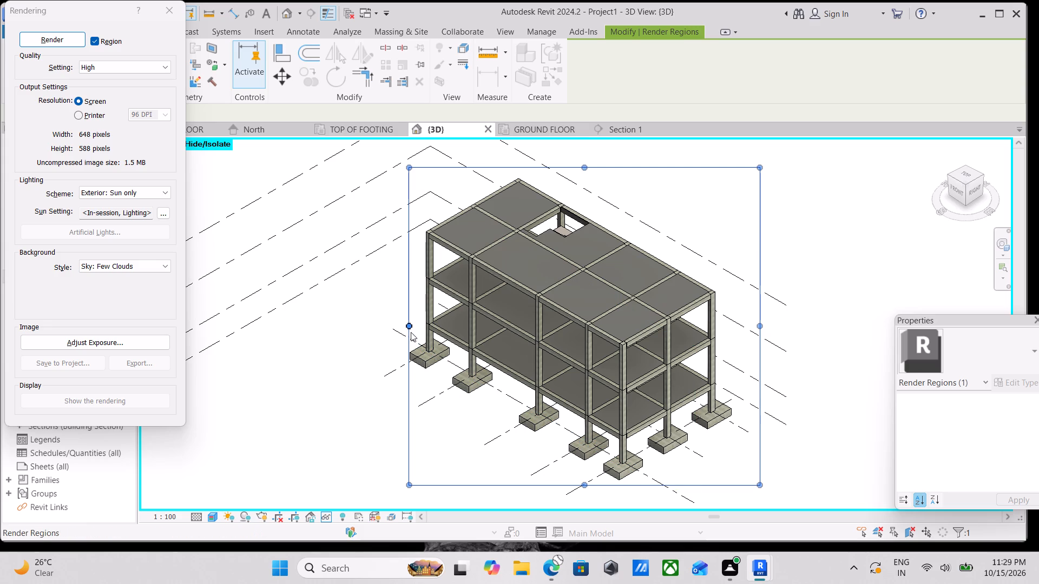
{"action": "left_click_drag", "start_coordinate": [407, 329], "coordinate": [402, 328]}
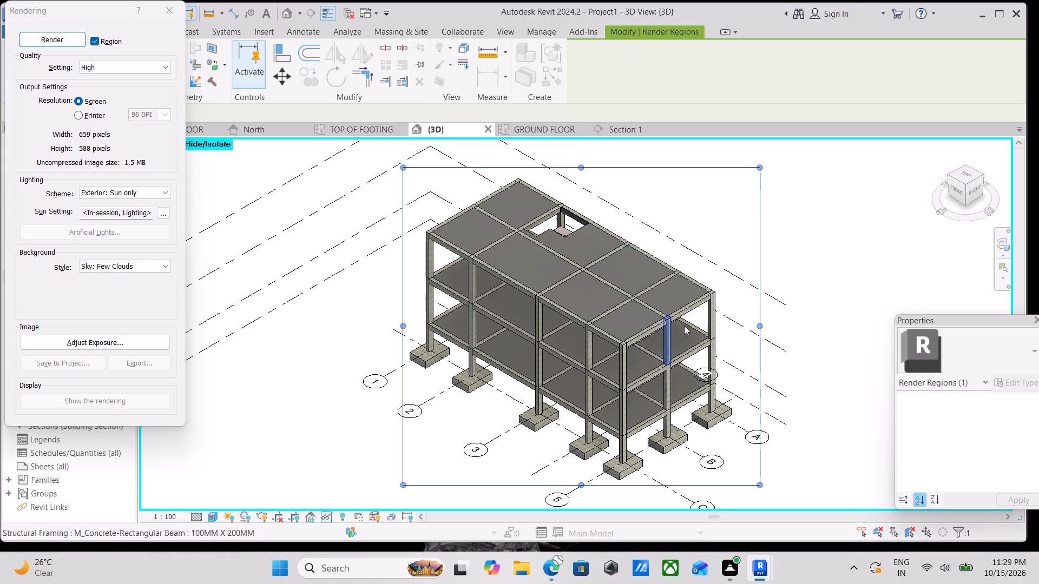
{"action": "left_click_drag", "start_coordinate": [755, 326], "coordinate": [762, 326]}
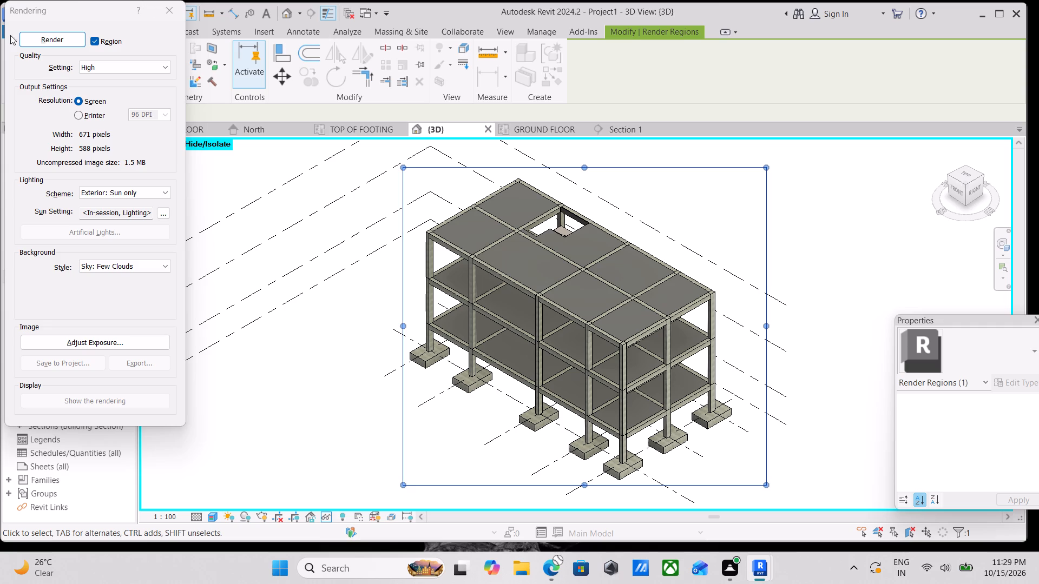
Render the isometric view within the render region.
{"action": "left_click", "coordinate": [70, 38]}
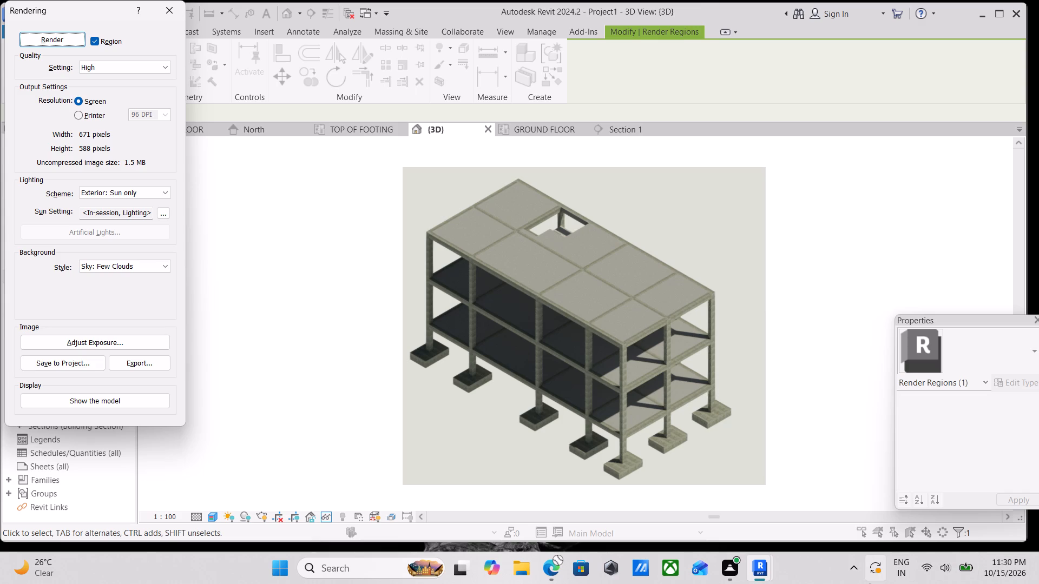
Capture a screenshot of the rendered isometric image and close the rendering settings.
{"action": "key", "text": "shift+super+s"}
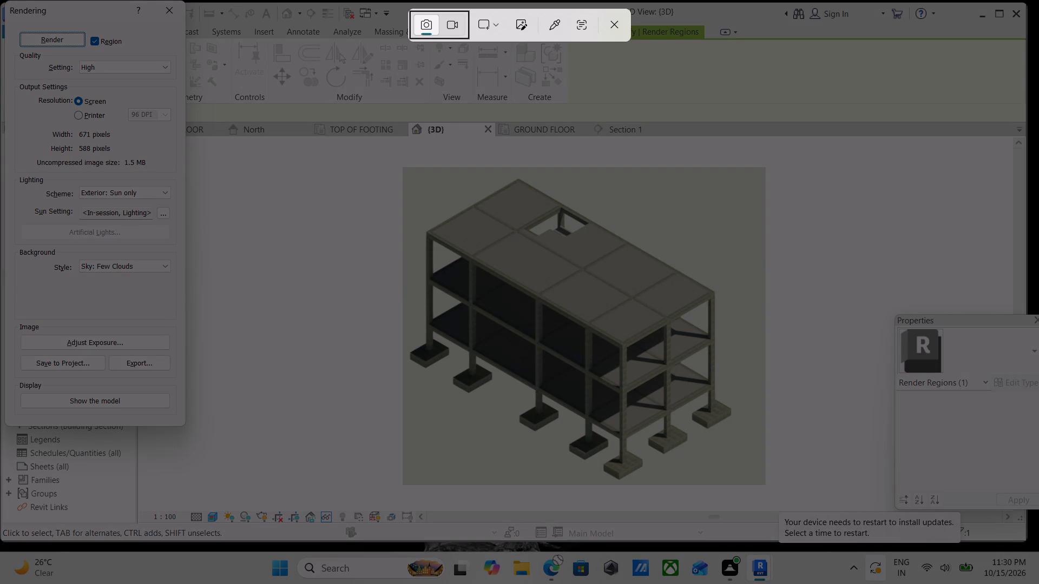
{"action": "left_click_drag", "start_coordinate": [405, 169], "coordinate": [649, 432]}
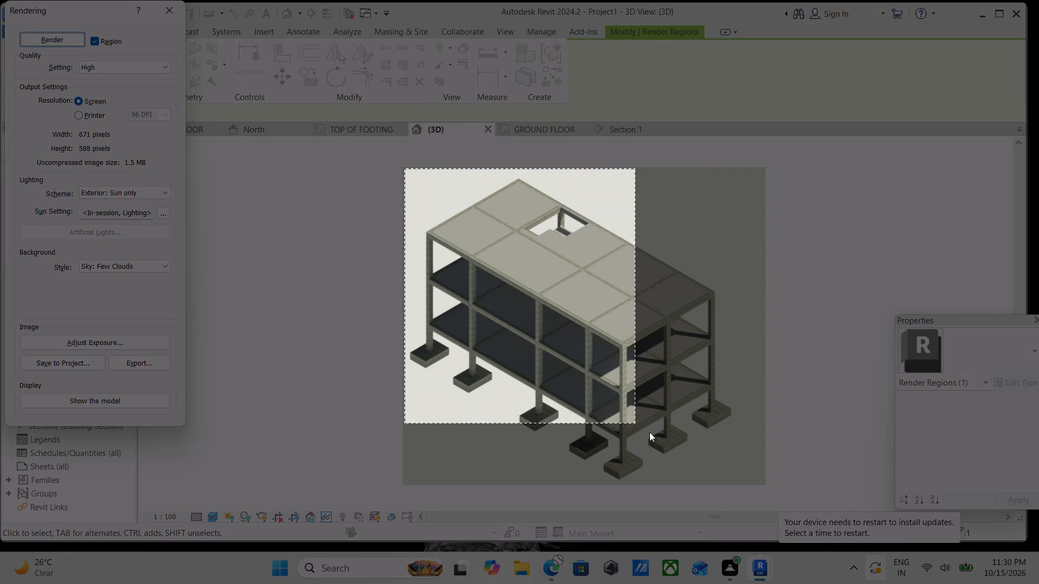
{"action": "left_click_drag", "start_coordinate": [649, 432], "coordinate": [764, 489]}
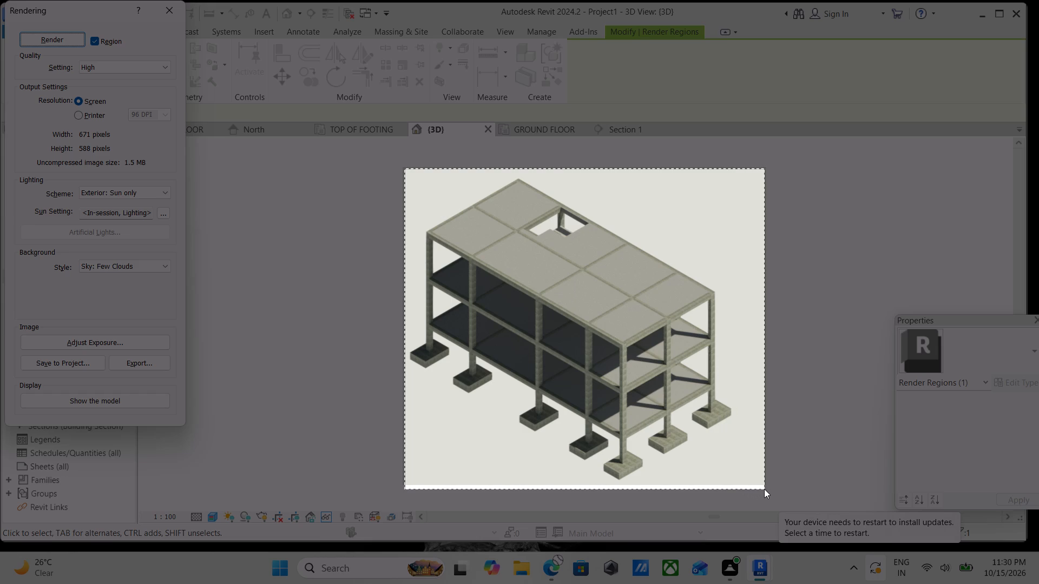
{"action": "left_click_drag", "start_coordinate": [764, 489], "coordinate": [765, 480]}
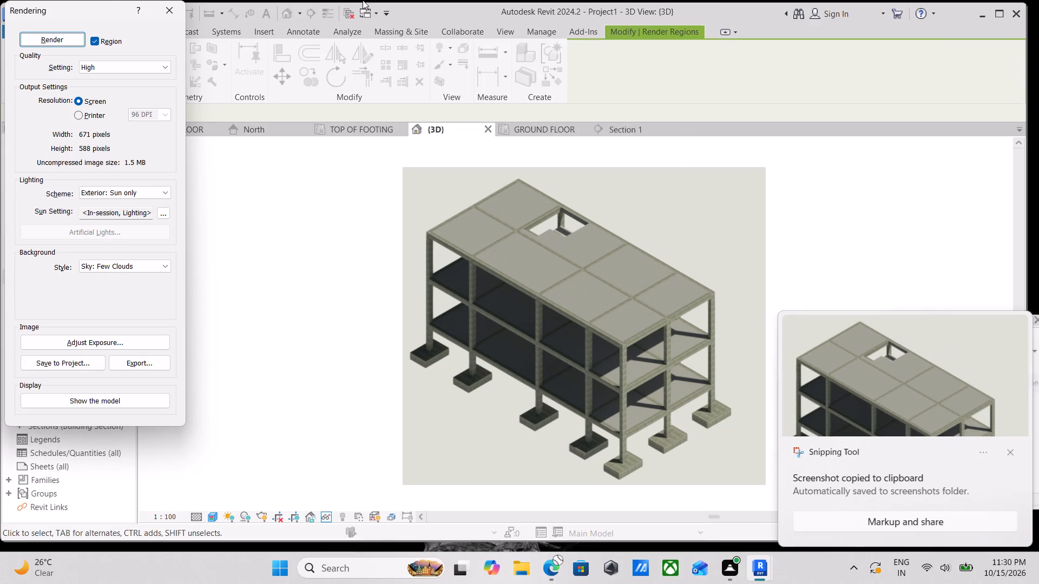
{"action": "left_click", "coordinate": [170, 11]}
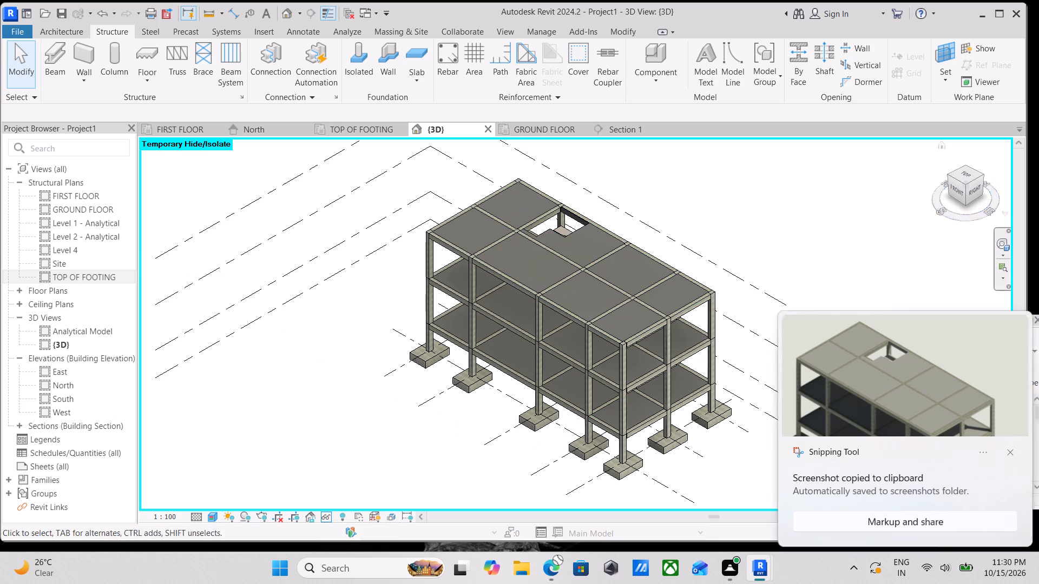
Examine the building frame and staircase from the front-right and right-back corners at eye level.
{"action": "left_click", "coordinate": [957, 181]}
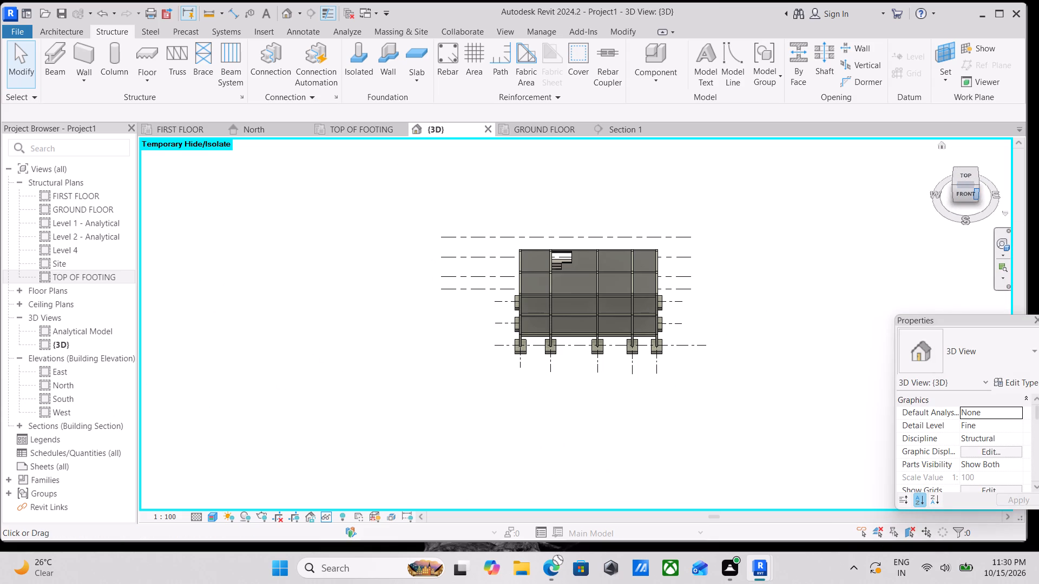
{"action": "left_click", "coordinate": [977, 185]}
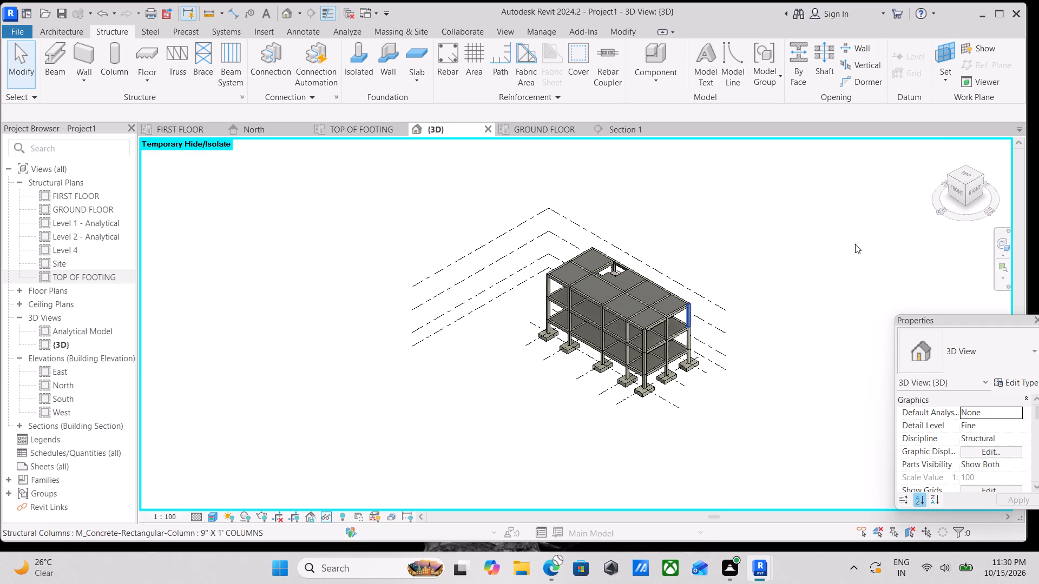
{"action": "left_click", "coordinate": [965, 196]}
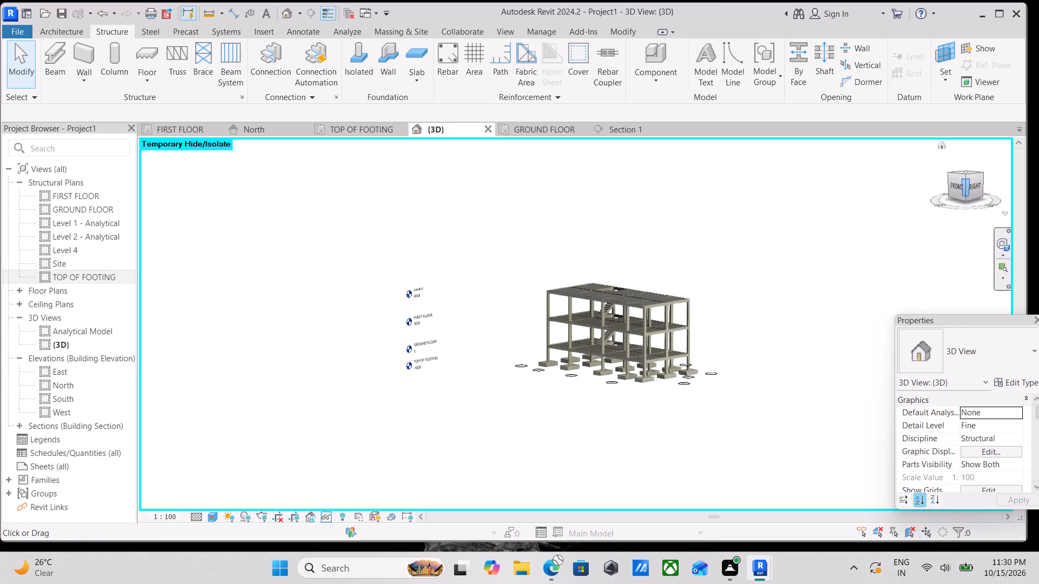
{"action": "scroll", "coordinate": [664, 351], "scroll_direction": "up", "scroll_amount": 7}
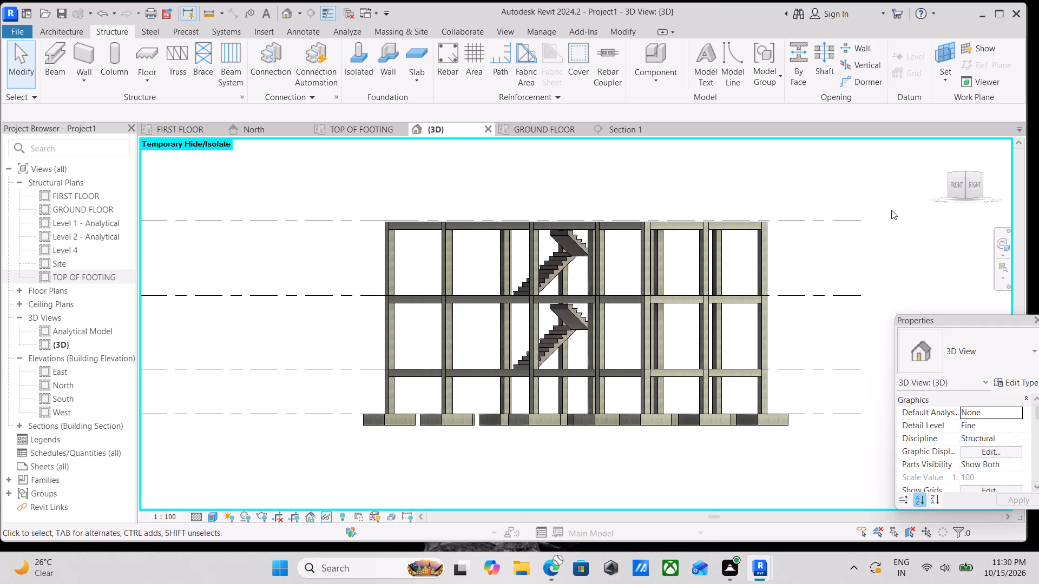
{"action": "left_click", "coordinate": [974, 188]}
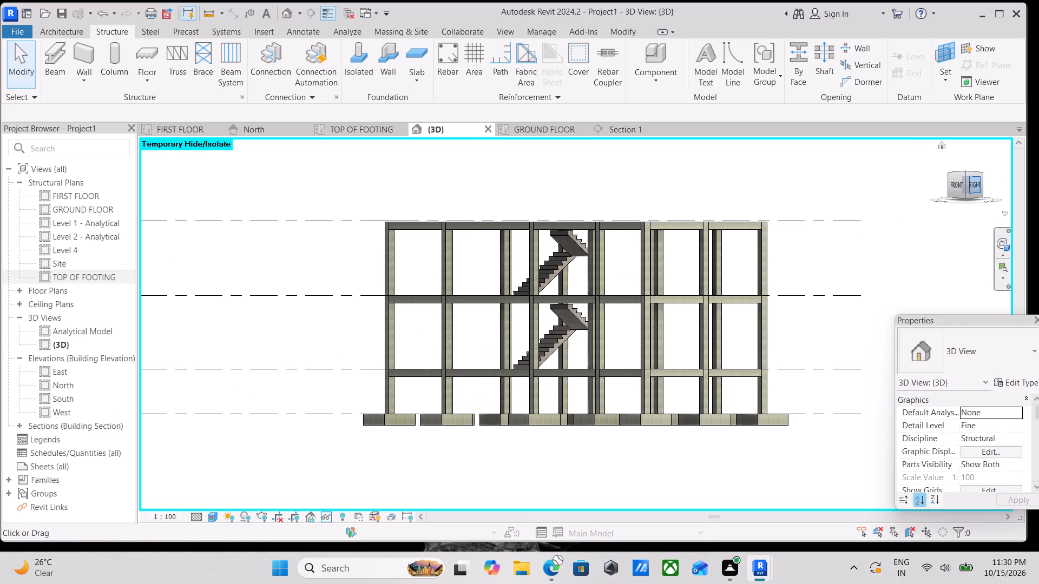
{"action": "left_click", "coordinate": [975, 187]}
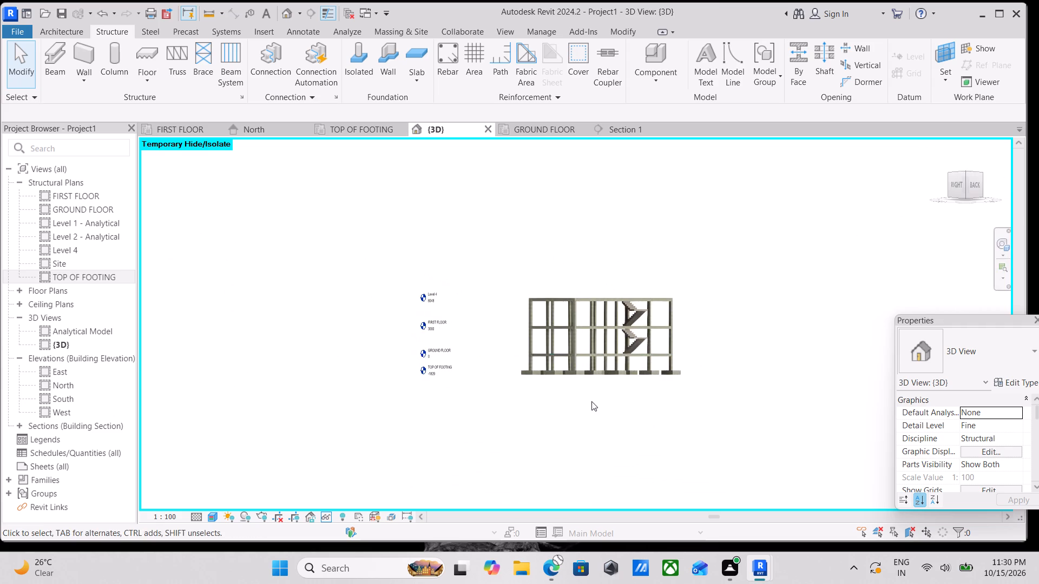
{"action": "scroll", "coordinate": [591, 401], "scroll_direction": "up", "scroll_amount": 3}
{"action": "scroll", "coordinate": [675, 345], "scroll_direction": "up", "scroll_amount": 2}
{"action": "middle_click_drag", "start_coordinate": [550, 362], "coordinate": [563, 353]}
{"action": "scroll", "coordinate": [591, 341], "scroll_direction": "down", "scroll_amount": 2}
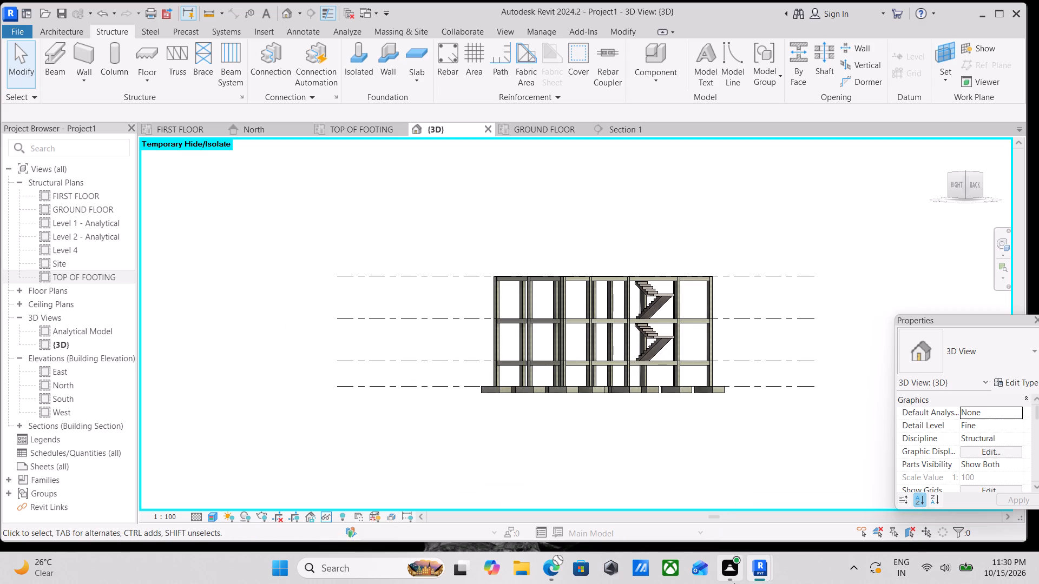
Save the project to the Desktop as REVIT STRUCTURE PROJECT 3.
{"action": "key", "text": "ctrl+s"}
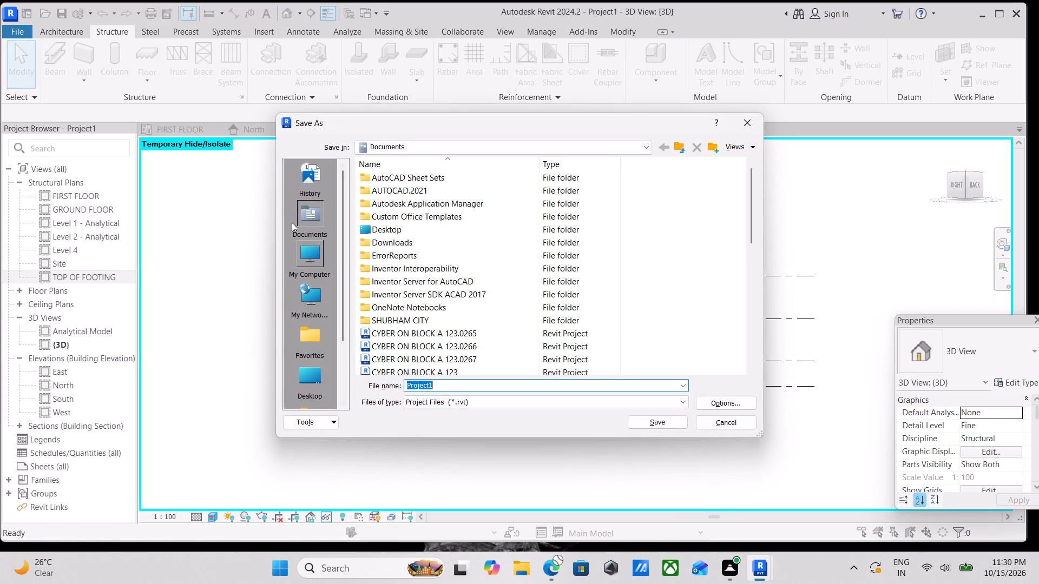
{"action": "key", "text": "BackSpace"}
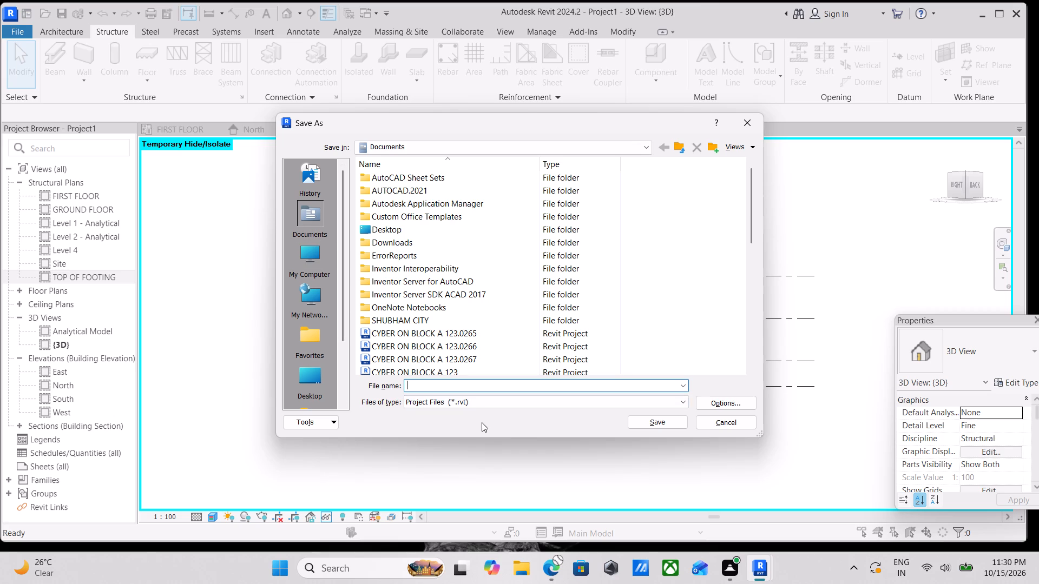
{"action": "type", "text": "REVIT"}
{"action": "key", "text": "space"}
{"action": "type", "text": "STRUCTURE PROJE"}
{"action": "type", "text": "CT"}
{"action": "key", "text": "space"}
{"action": "key", "text": "3"}
{"action": "left_click", "coordinate": [312, 256]}
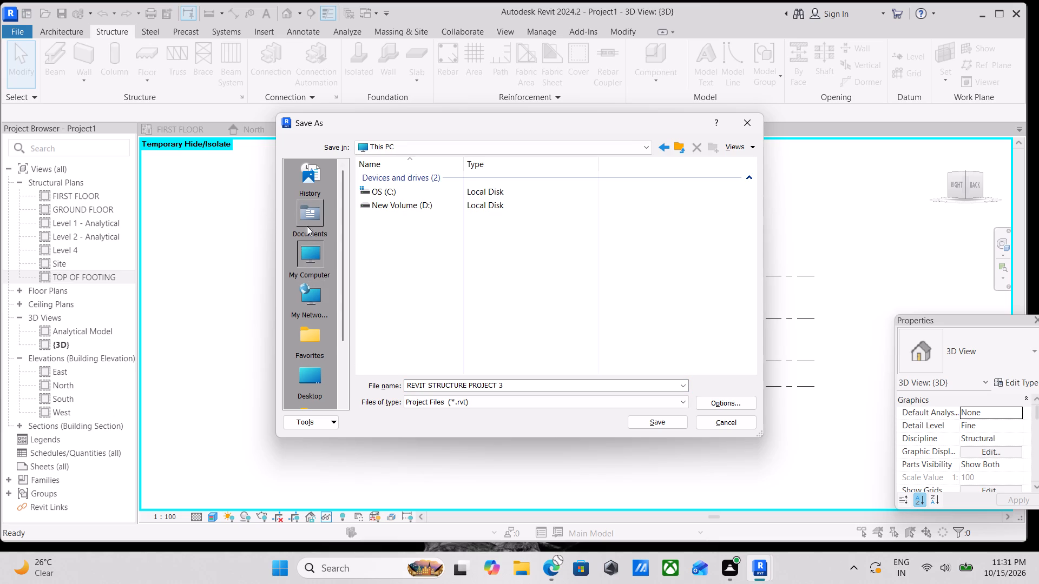
{"action": "scroll", "coordinate": [307, 226], "scroll_direction": "down", "scroll_amount": 2}
{"action": "left_click", "coordinate": [312, 300]}
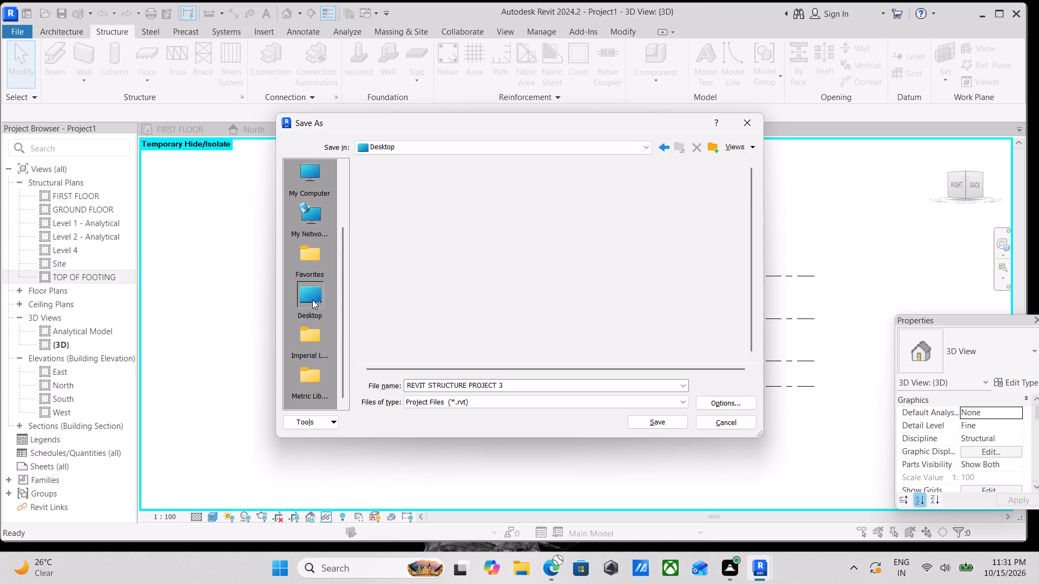
{"action": "left_click", "coordinate": [655, 425]}
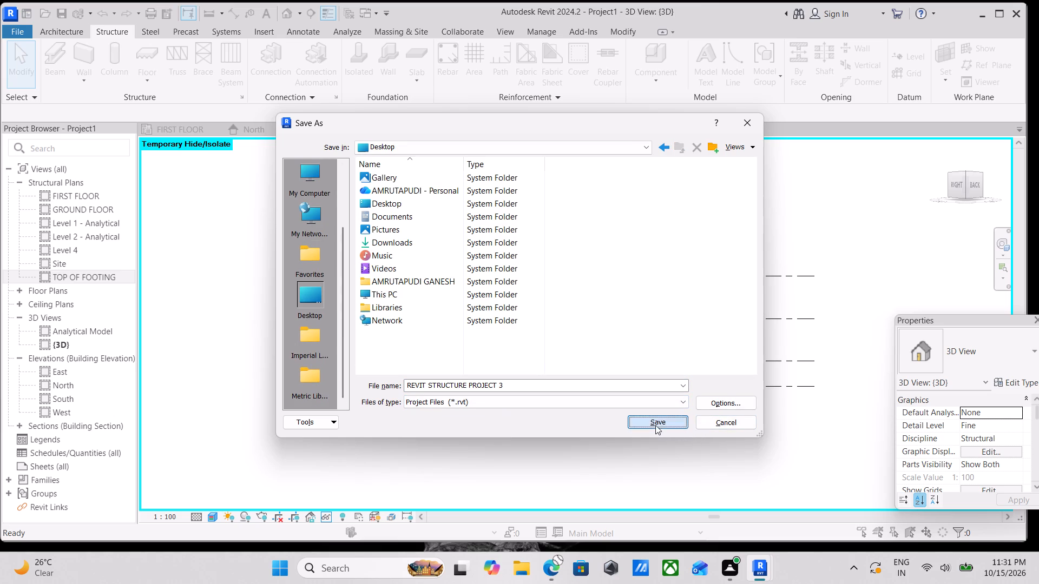